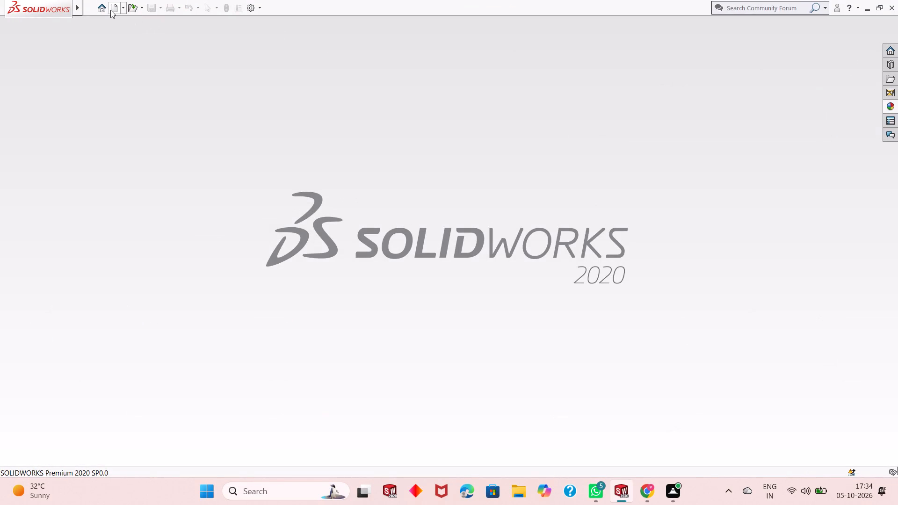
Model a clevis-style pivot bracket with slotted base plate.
Create a new part document.
{"action": "left_click", "coordinate": [110, 9]}
{"action": "left_click", "coordinate": [253, 236]}
{"action": "left_click", "coordinate": [244, 235]}
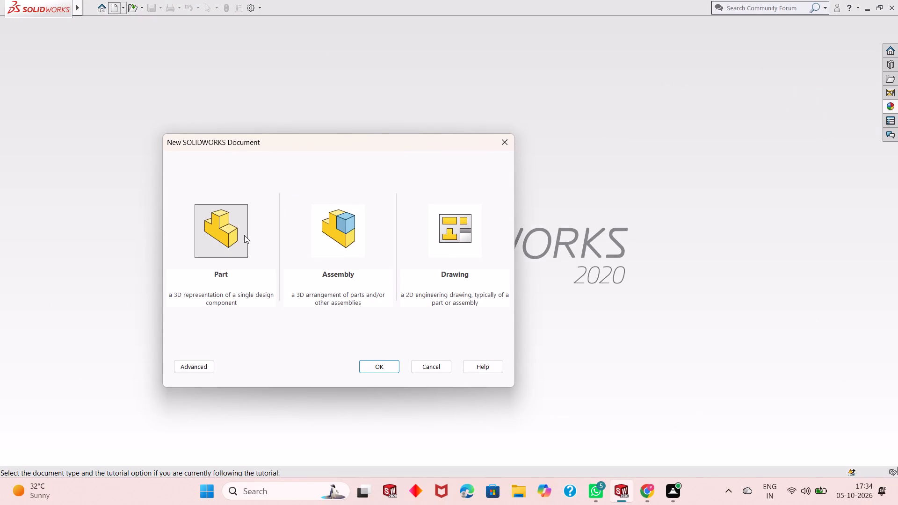
{"action": "double_click", "coordinate": [227, 233]}
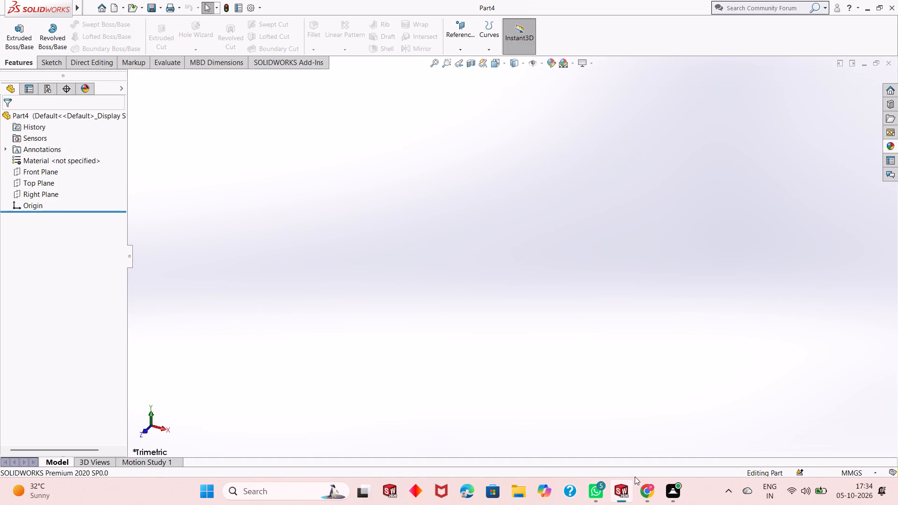
Start a new sketch on the Front Plane.
{"action": "left_click", "coordinate": [40, 174]}
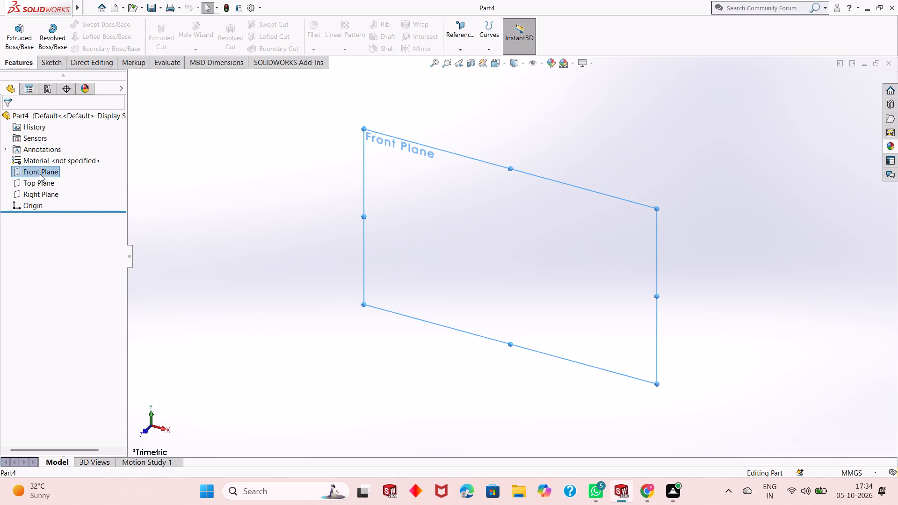
{"action": "left_click", "coordinate": [43, 162]}
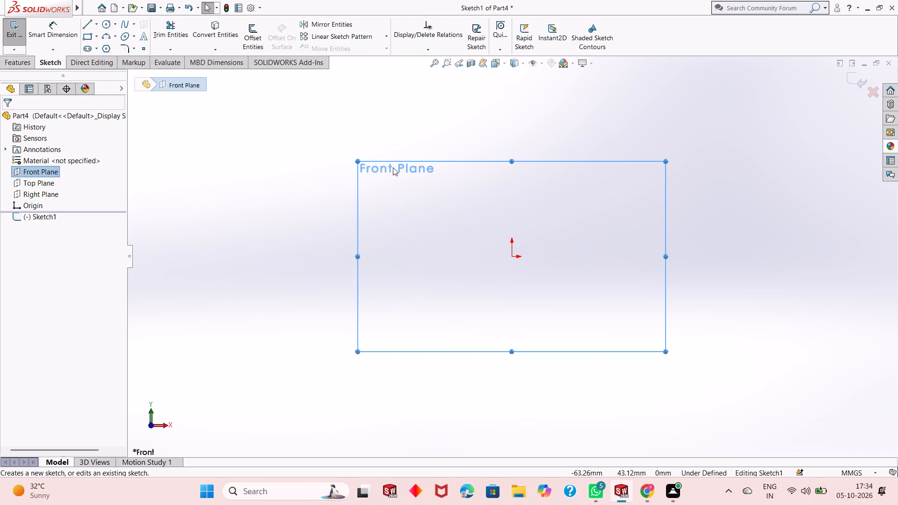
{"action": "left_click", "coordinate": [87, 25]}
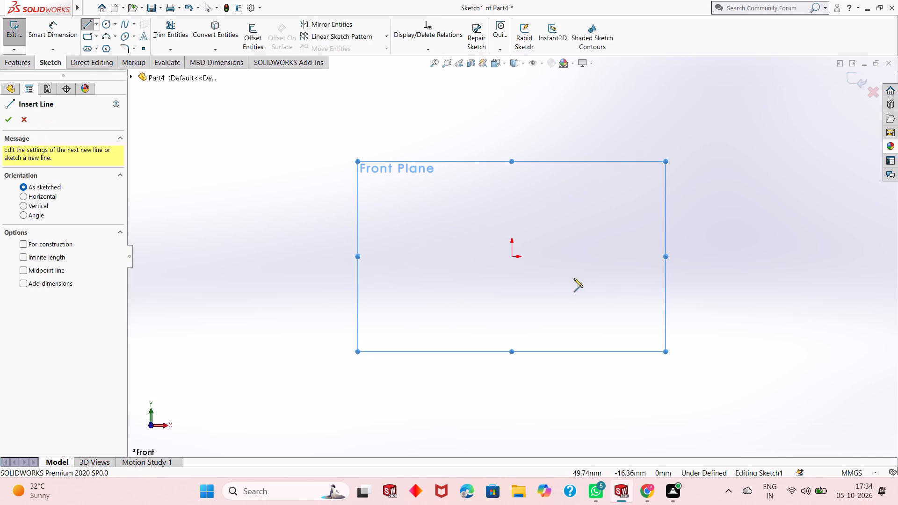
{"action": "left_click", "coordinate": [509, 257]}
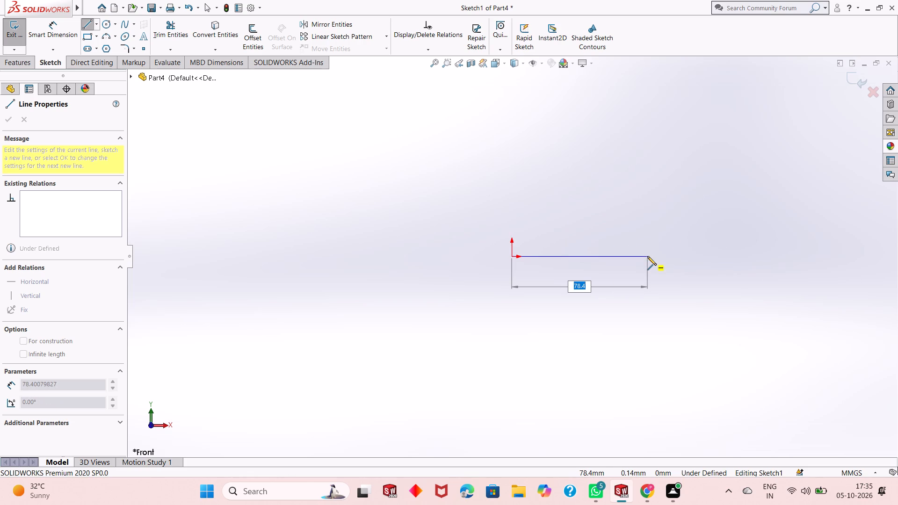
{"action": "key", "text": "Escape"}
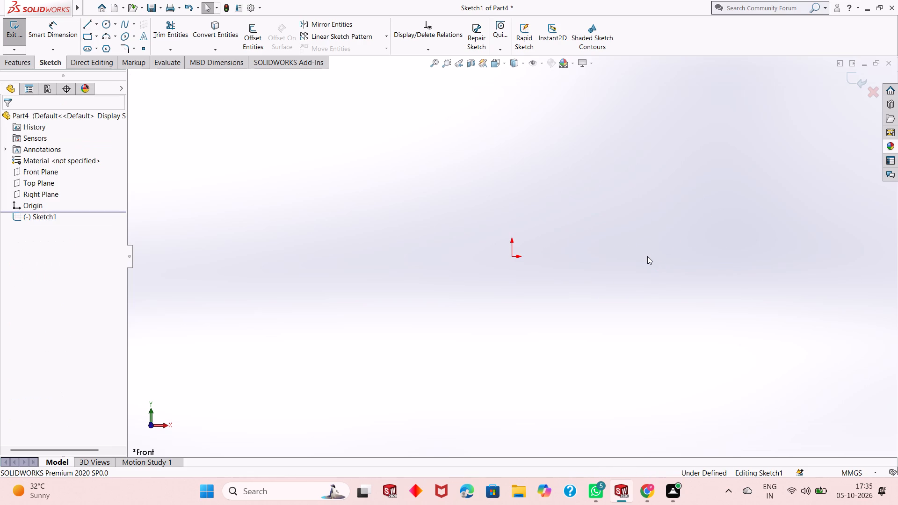
Sketch a horizontal midpoint line centred on the origin, extending 20 mm from the origin to each side.
{"action": "left_click", "coordinate": [99, 22]}
{"action": "left_click", "coordinate": [109, 62]}
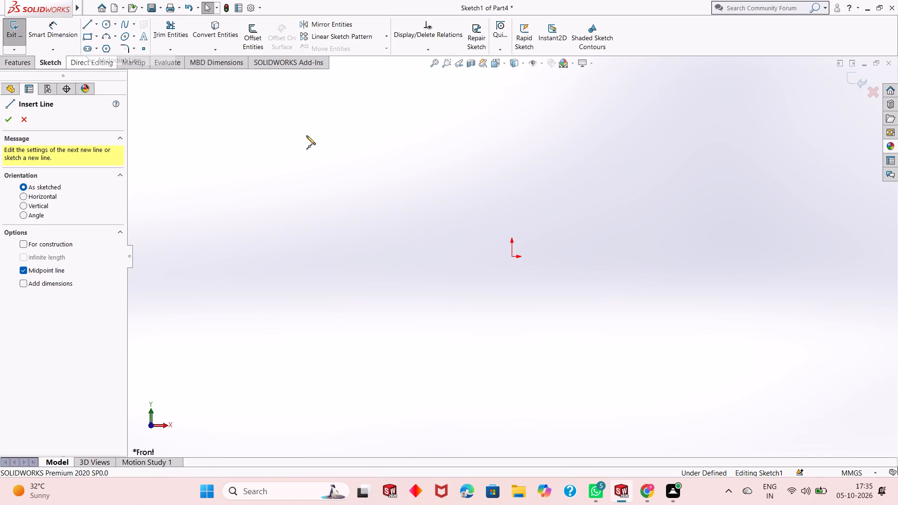
{"action": "left_click", "coordinate": [511, 256]}
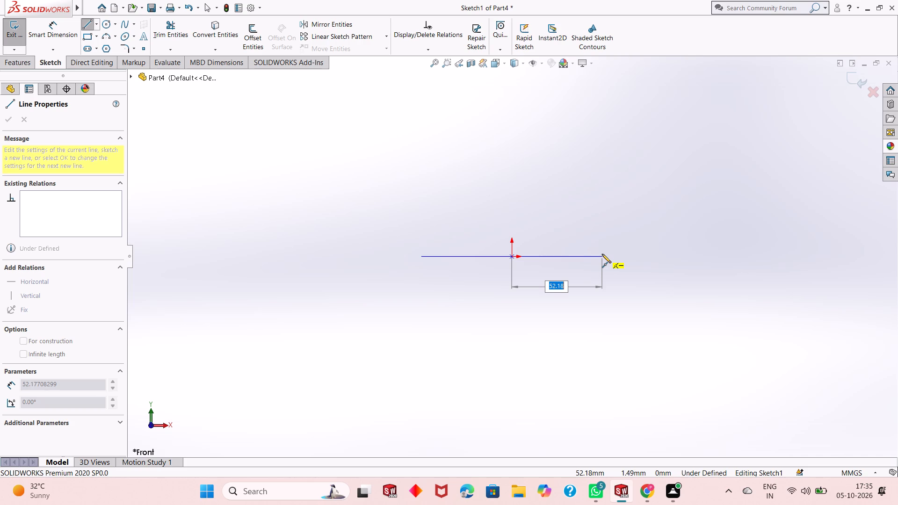
{"action": "type", "text": "20"}
{"action": "key", "text": "Return"}
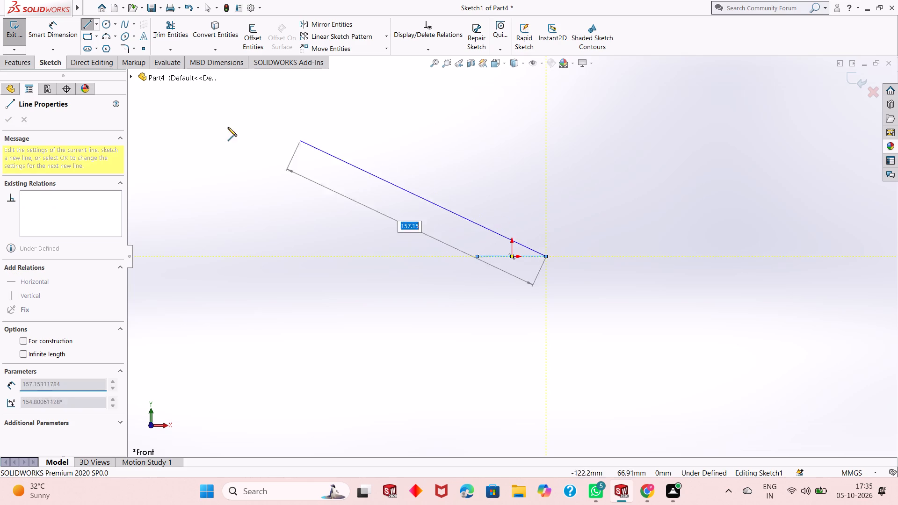
{"action": "key", "text": "Escape"}
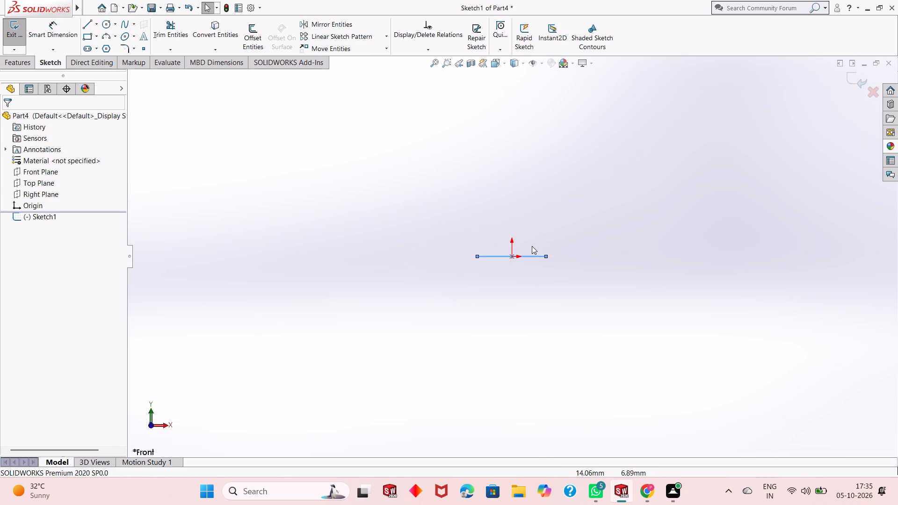
Add a 40 mm length dimension below the horizontal base line.
{"action": "scroll", "coordinate": [524, 261], "scroll_direction": "down", "scroll_amount": 5}
{"action": "left_click", "coordinate": [57, 32]}
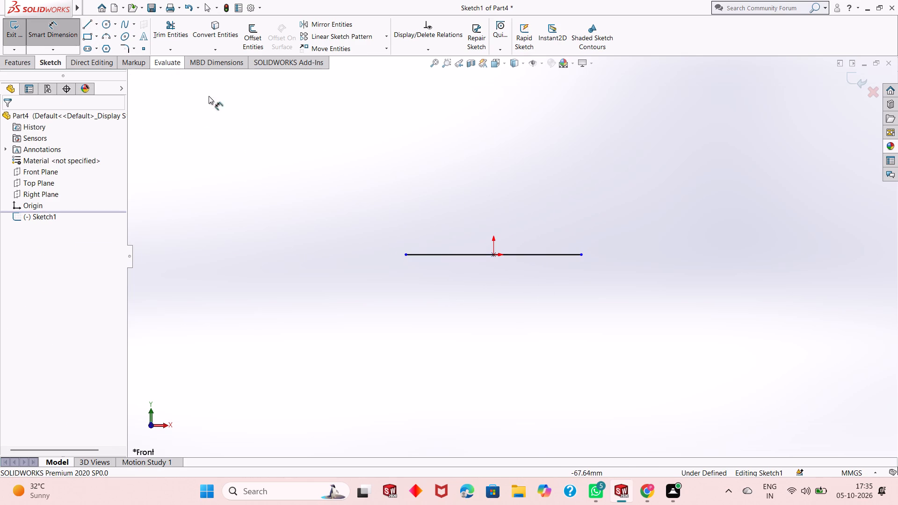
{"action": "left_click", "coordinate": [523, 255]}
{"action": "left_click", "coordinate": [545, 319]}
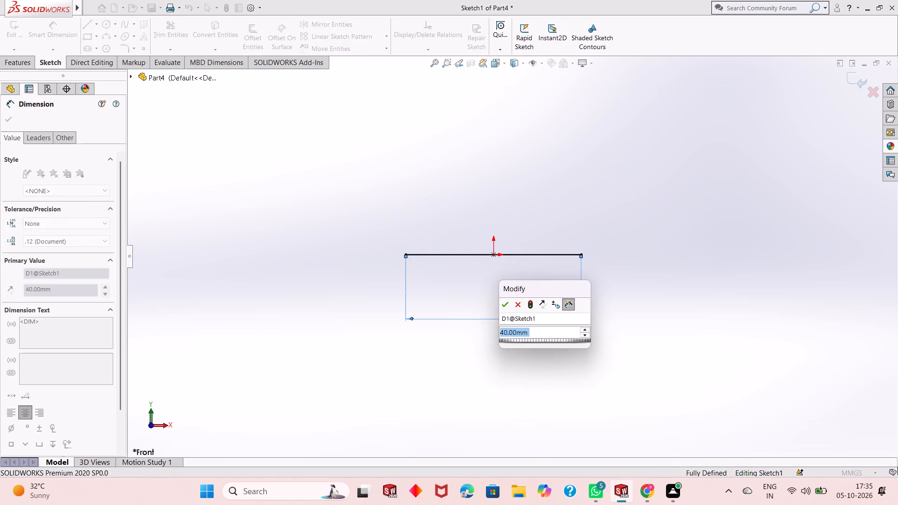
{"action": "key", "text": "Return"}
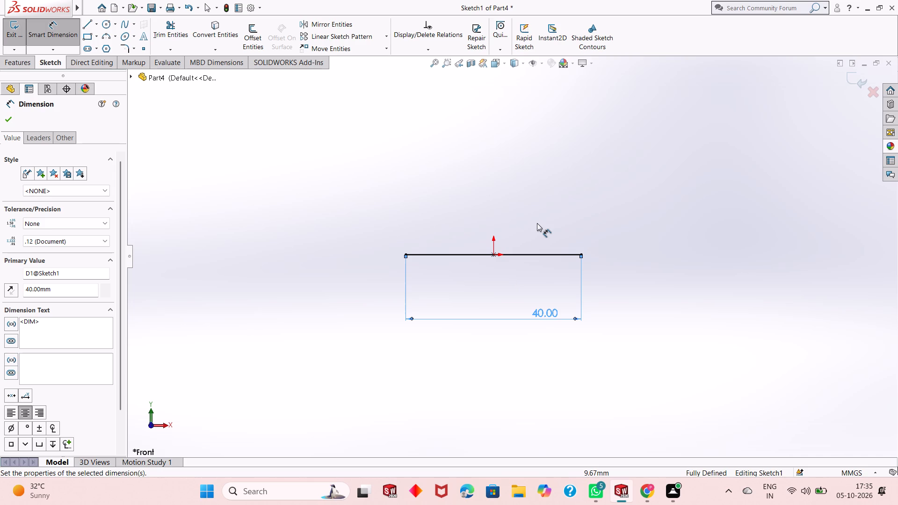
{"action": "key", "text": "Escape"}
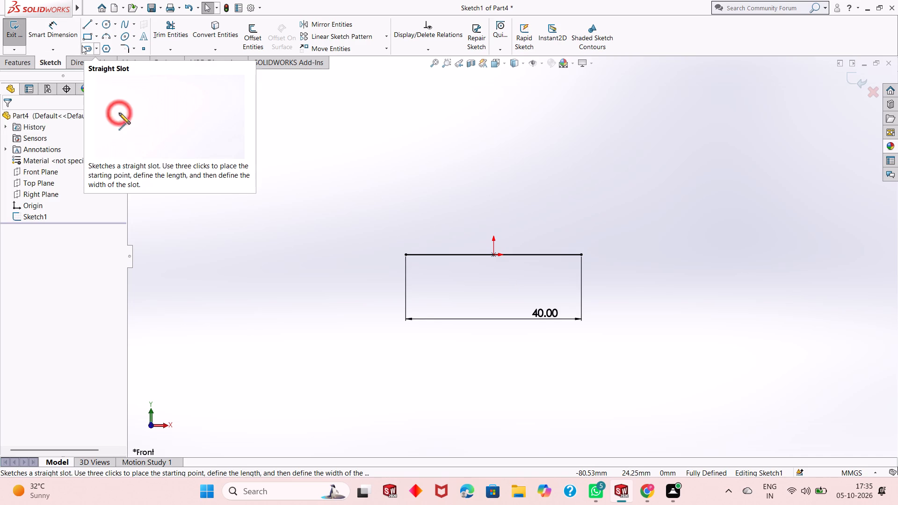
{"action": "key", "text": "Escape"}
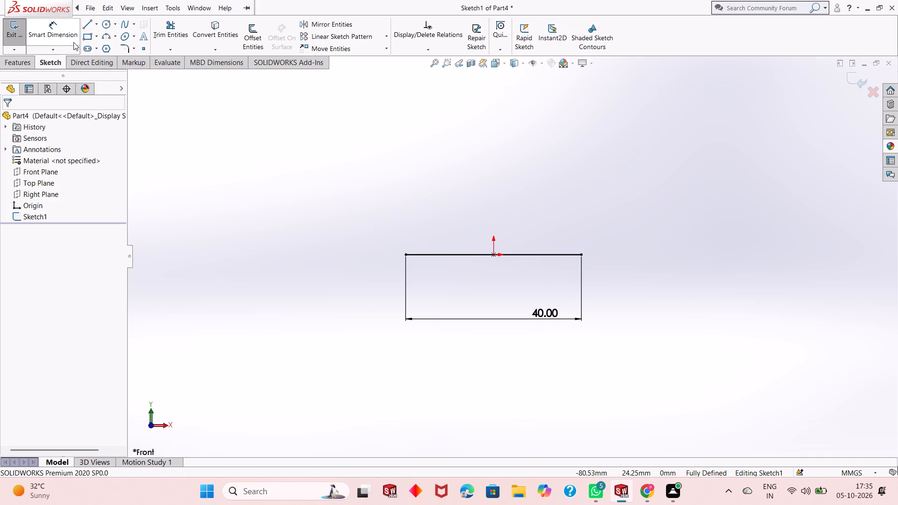
Sketch an 18 mm vertical line upward from the left end of the base line.
{"action": "scroll", "coordinate": [508, 302], "scroll_direction": "up", "scroll_amount": 1}
{"action": "scroll", "coordinate": [543, 248], "scroll_direction": "down", "scroll_amount": 1}
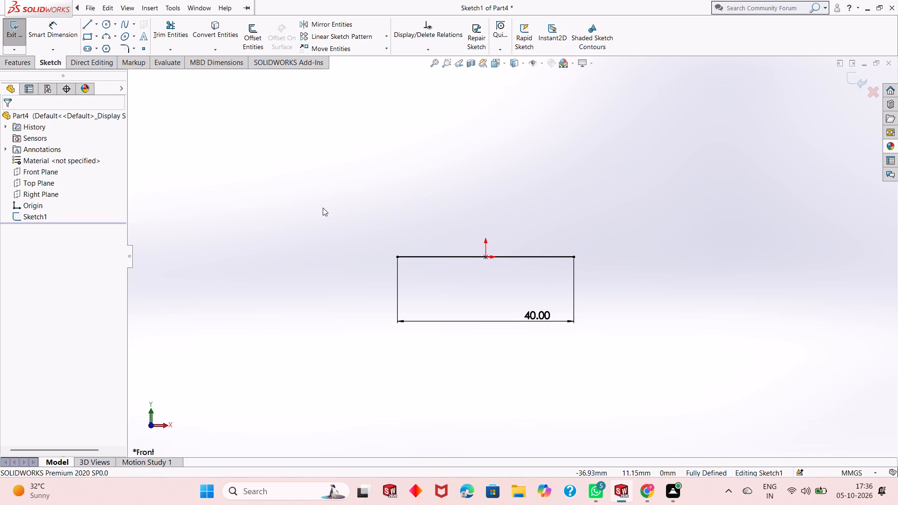
{"action": "left_click", "coordinate": [90, 25]}
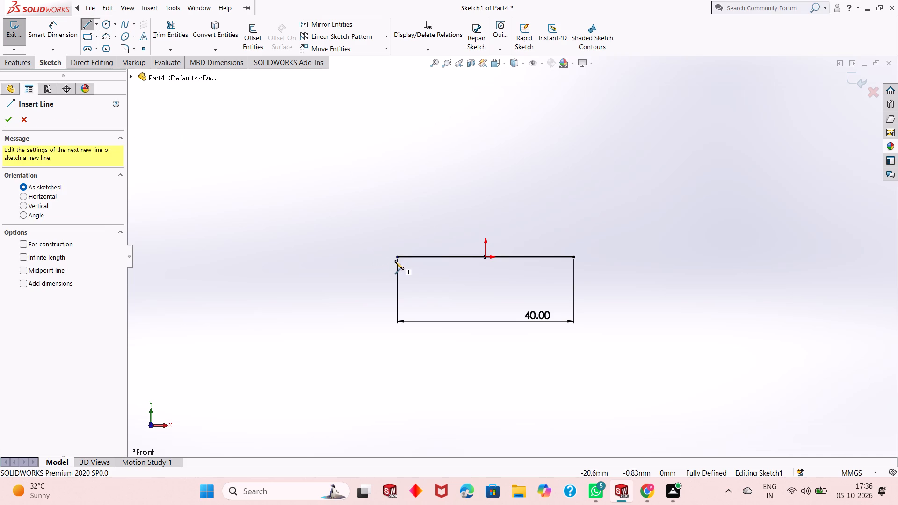
{"action": "left_click", "coordinate": [397, 256]}
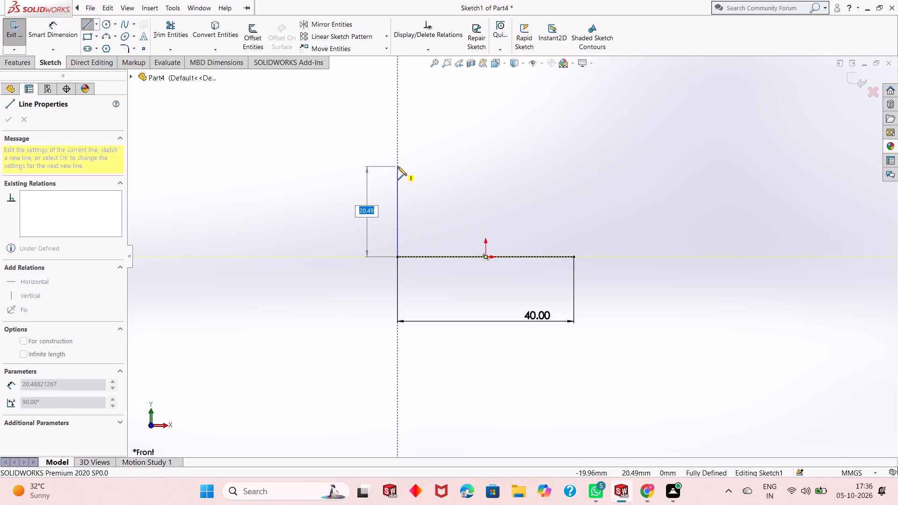
{"action": "type", "text": "18"}
{"action": "key", "text": "Return"}
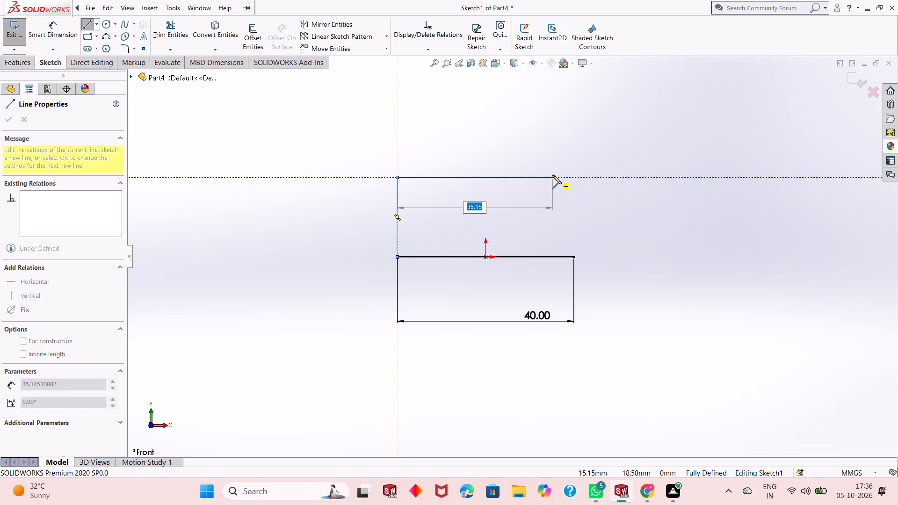
{"action": "key", "text": "Escape"}
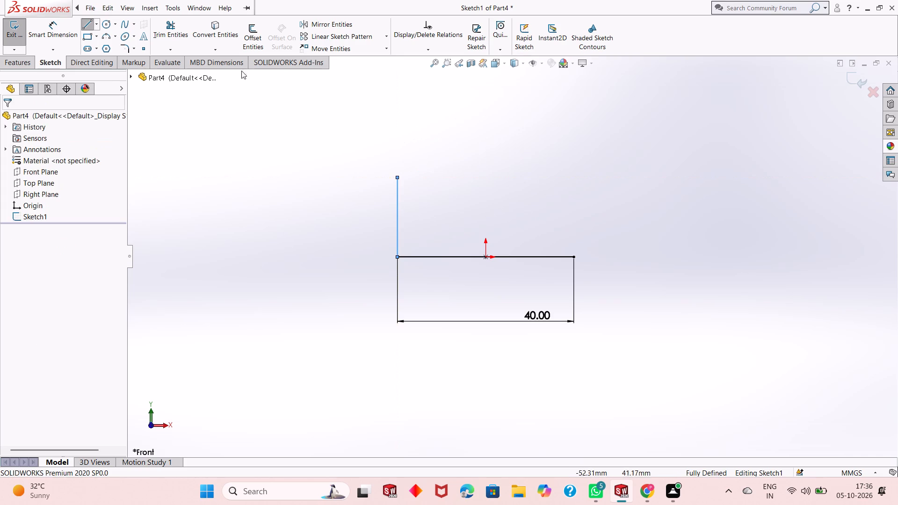
{"action": "key", "text": "Escape"}
{"action": "left_click", "coordinate": [58, 26]}
{"action": "key", "text": "Escape"}
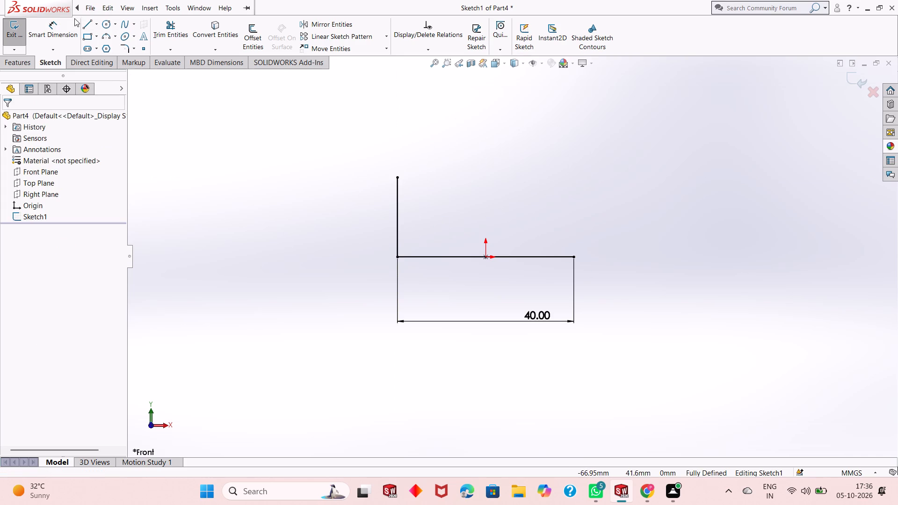
Sketch an 18 mm vertical line upward from the right end of the base line.
{"action": "left_click", "coordinate": [87, 21]}
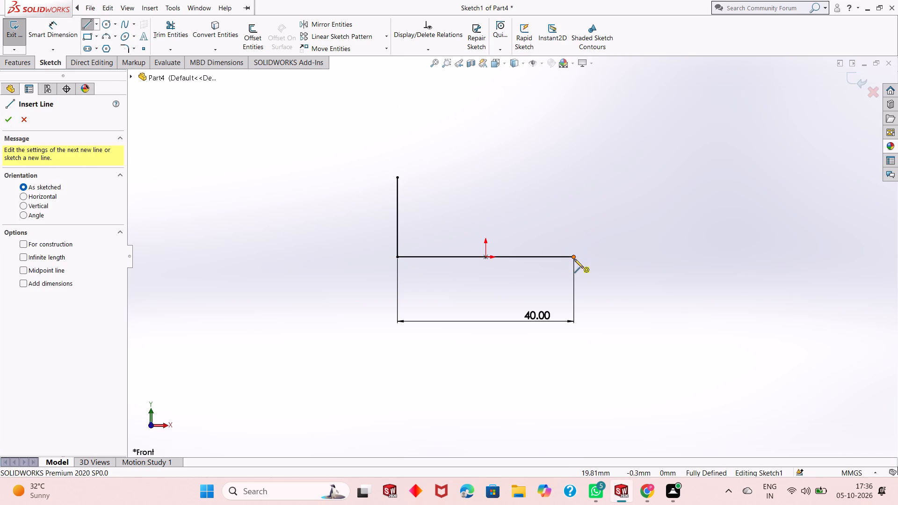
{"action": "left_click", "coordinate": [574, 259]}
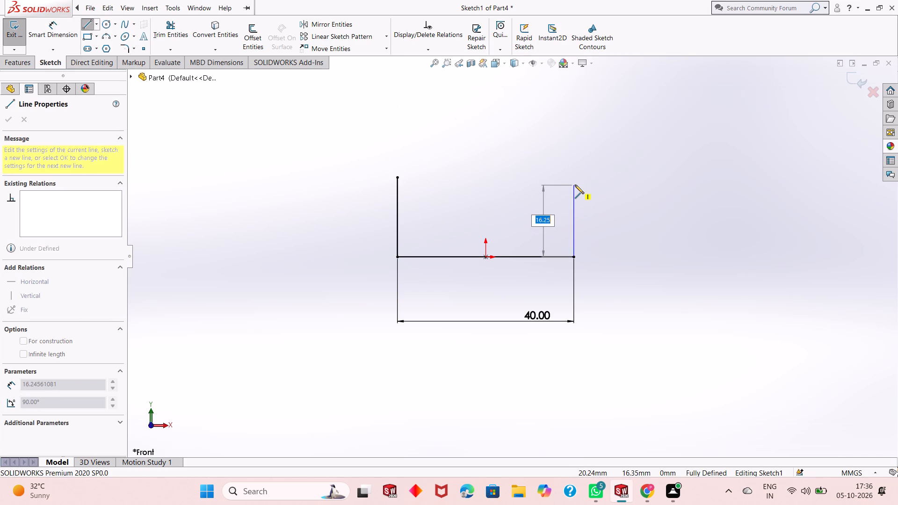
{"action": "type", "text": "18"}
{"action": "key", "text": "Return"}
{"action": "key", "text": "Escape"}
{"action": "key", "text": "Escape"}
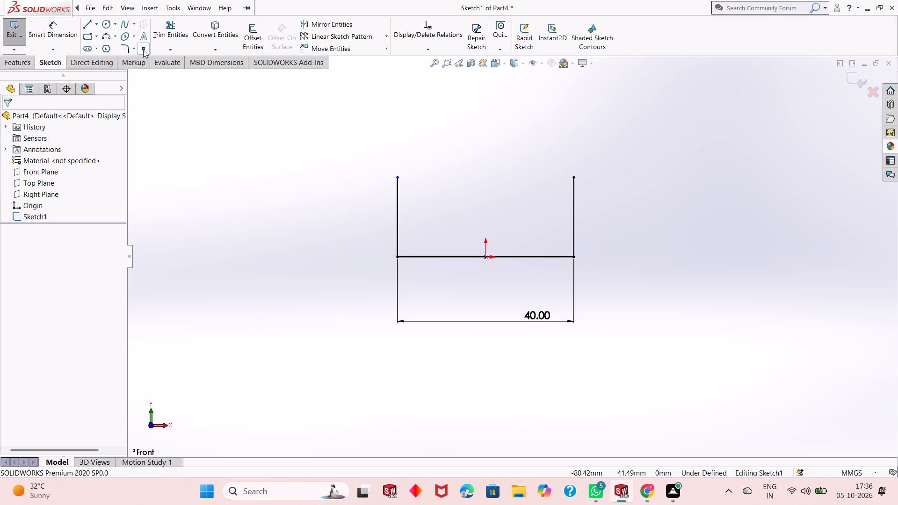
{"action": "key", "text": "Escape"}
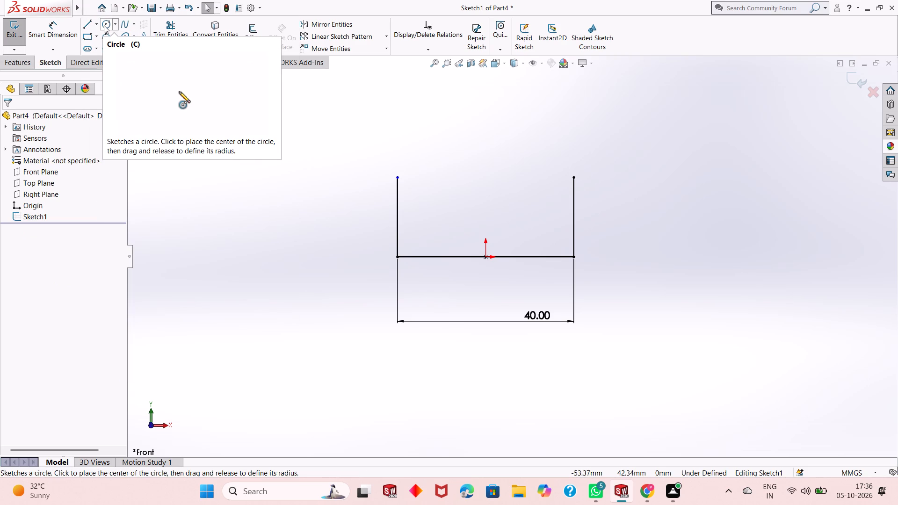
Sketch a 5 mm horizontal line inward from the top of the left vertical line.
{"action": "left_click", "coordinate": [84, 22]}
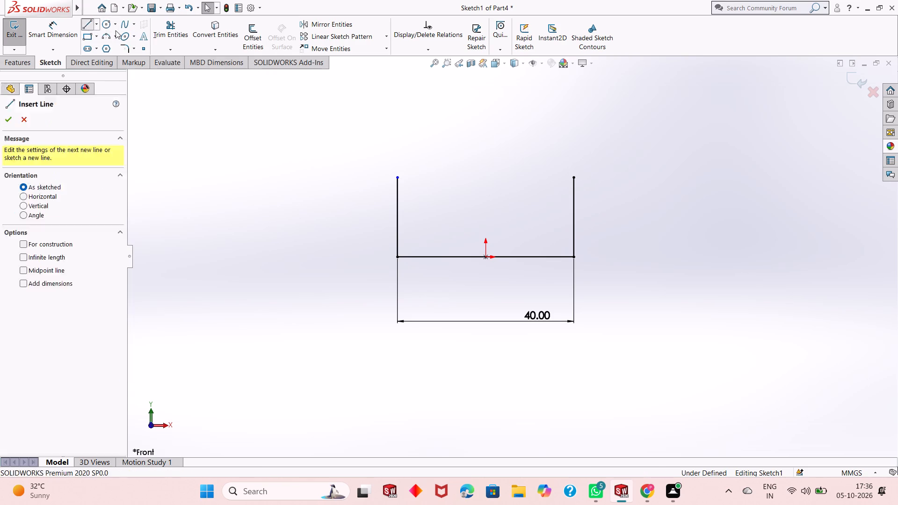
{"action": "left_click", "coordinate": [398, 178]}
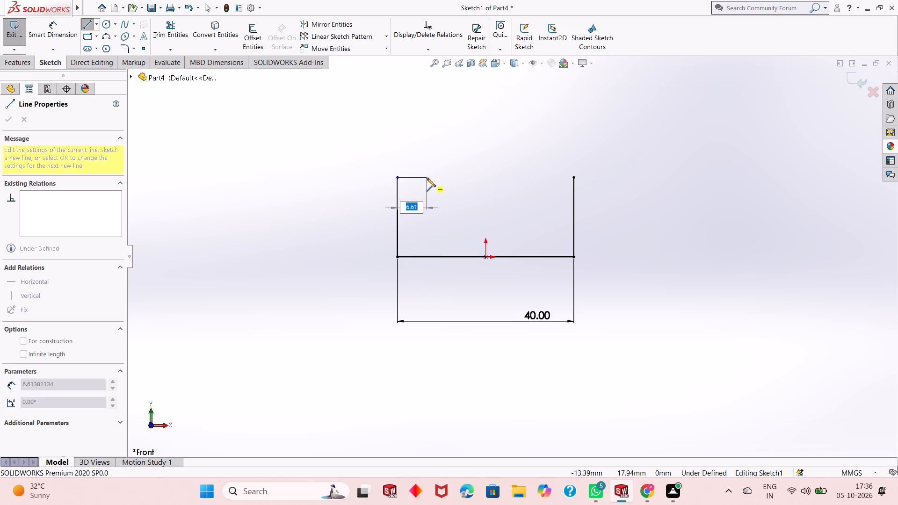
{"action": "key", "text": "5"}
{"action": "key", "text": "Return"}
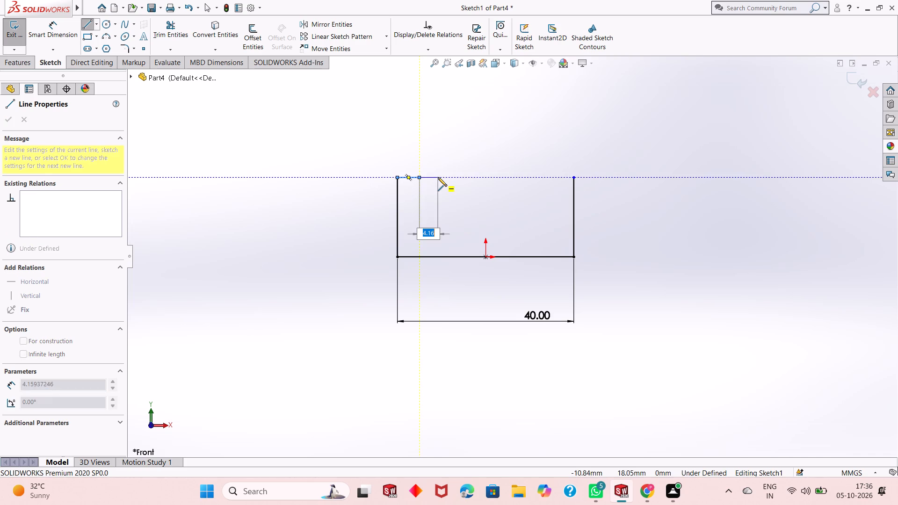
{"action": "key", "text": "Escape"}
{"action": "key", "text": "Escape"}
{"action": "key", "text": "Escape"}
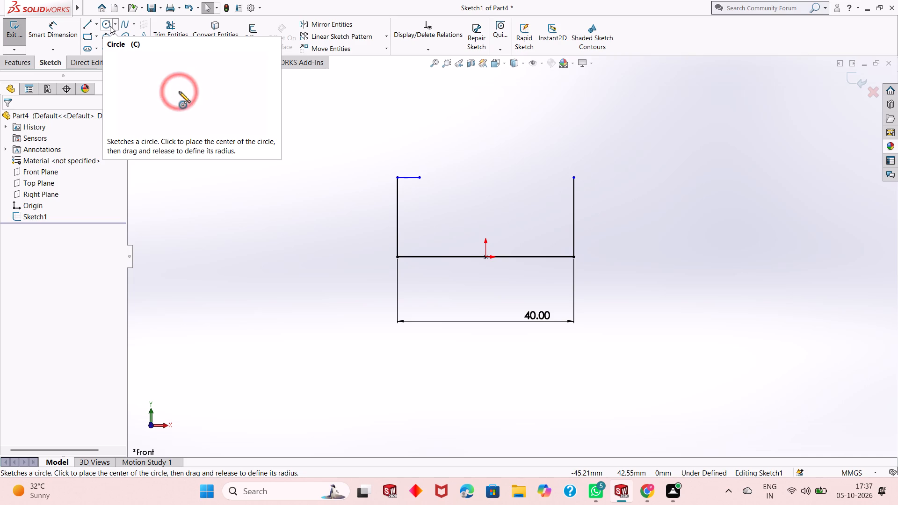
{"action": "key", "text": "Escape"}
Sketch a 5 mm horizontal line inward from the top of the right vertical line.
{"action": "left_click", "coordinate": [86, 26]}
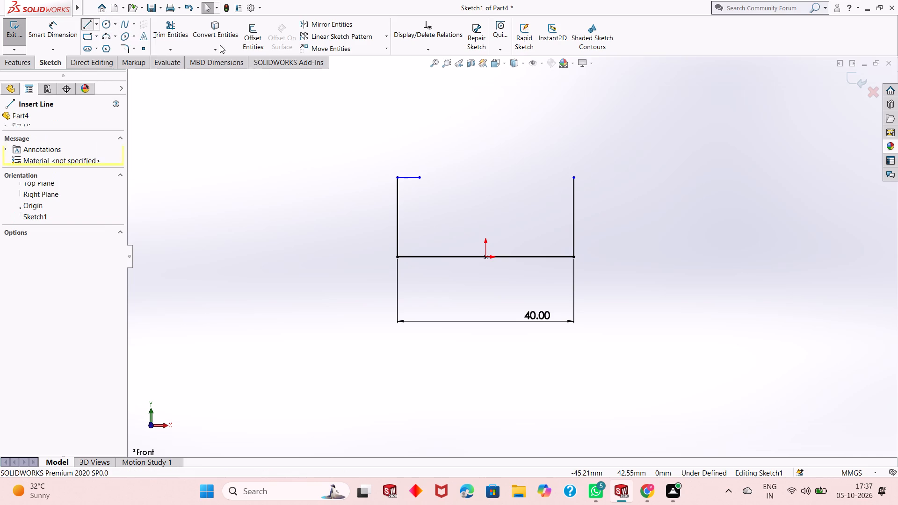
{"action": "left_click", "coordinate": [572, 177]}
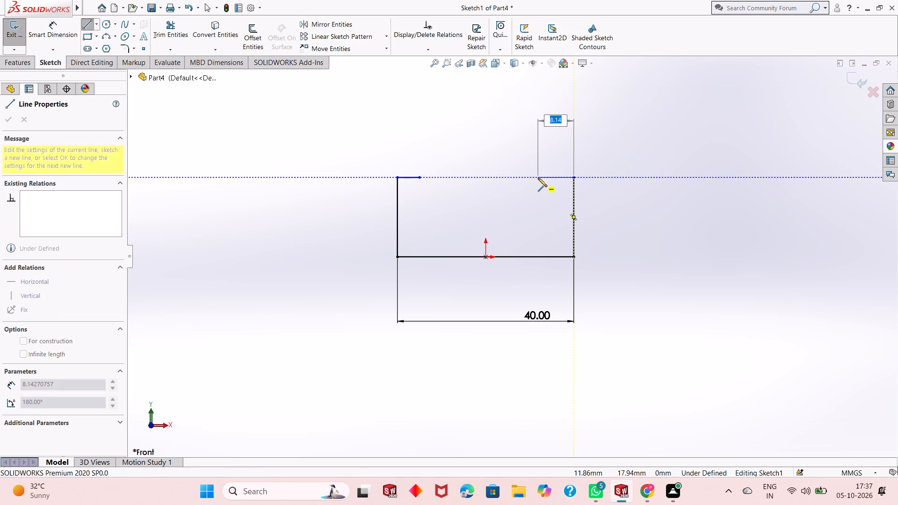
{"action": "key", "text": "5"}
{"action": "key", "text": "Return"}
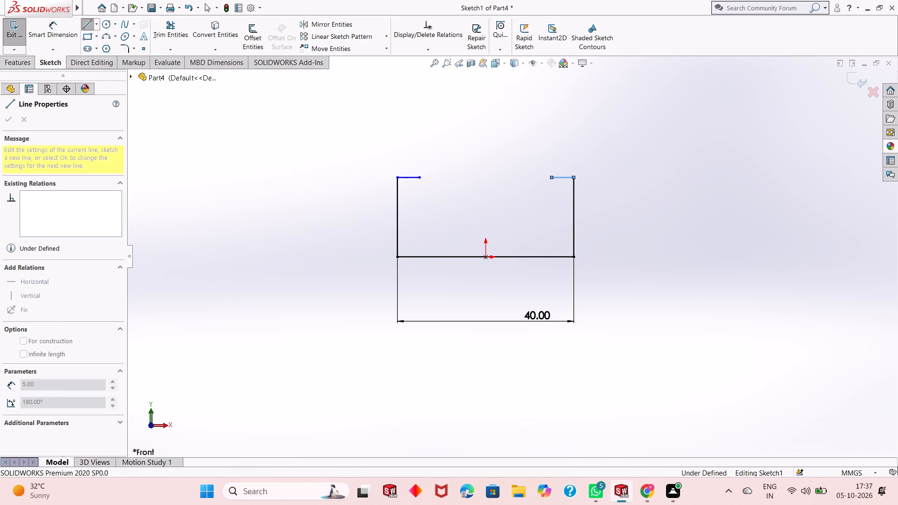
{"action": "key", "text": "Escape"}
{"action": "key", "text": "Escape"}
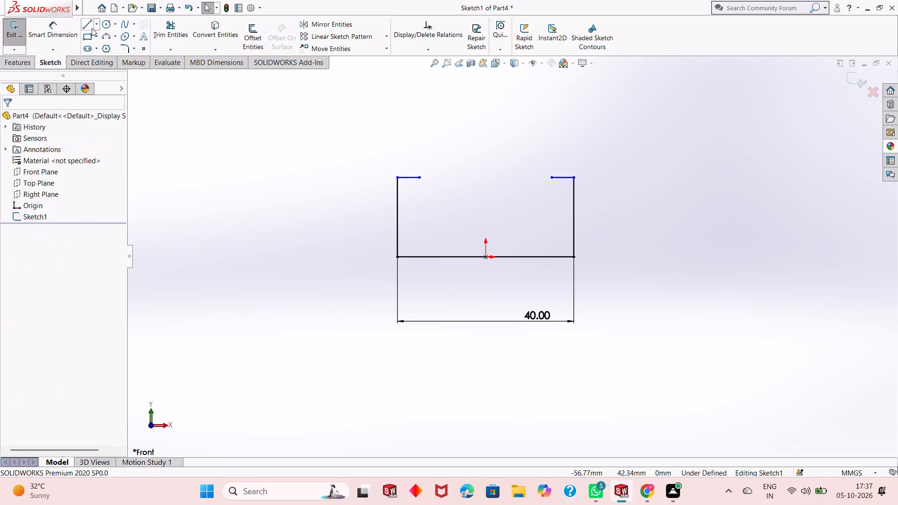
Dimension the left lip's horizontal line at 5 mm, placing the dimension above it.
{"action": "left_click", "coordinate": [77, 28]}
{"action": "left_click", "coordinate": [404, 176]}
{"action": "left_click", "coordinate": [406, 138]}
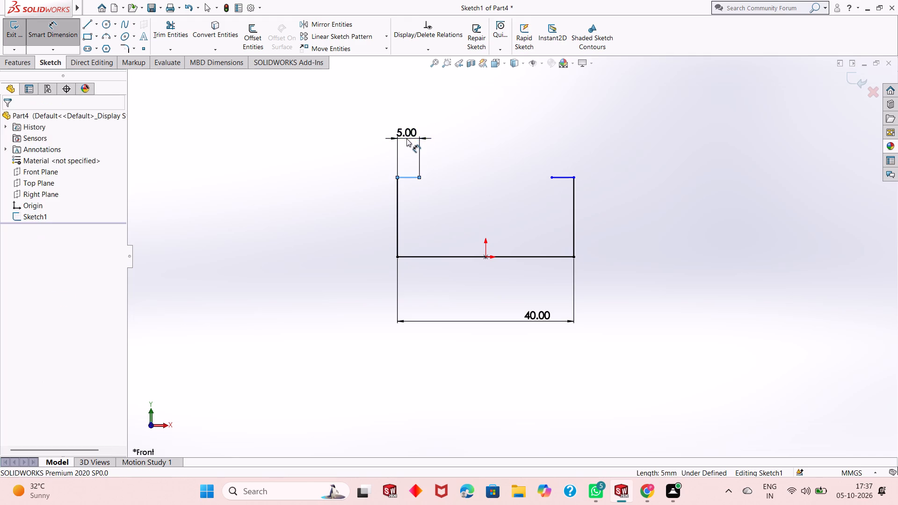
{"action": "key", "text": "space"}
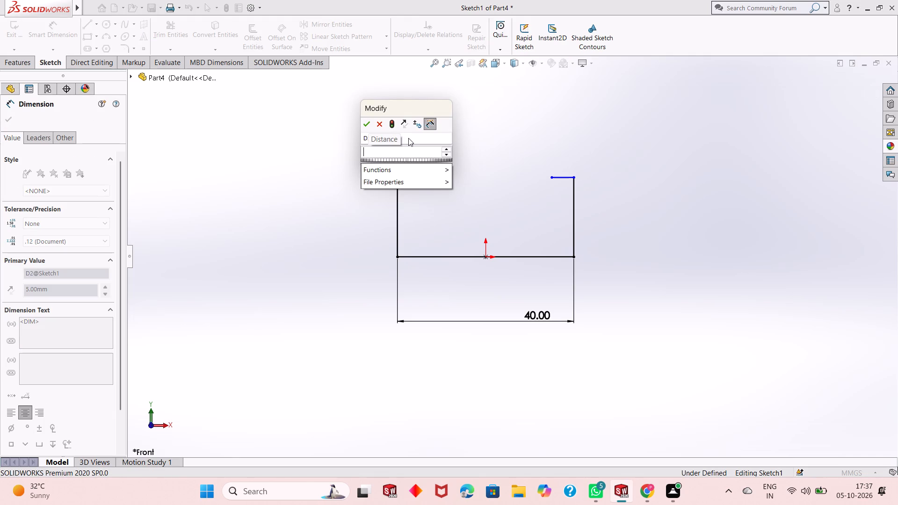
{"action": "key", "text": "5"}
{"action": "key", "text": "Return"}
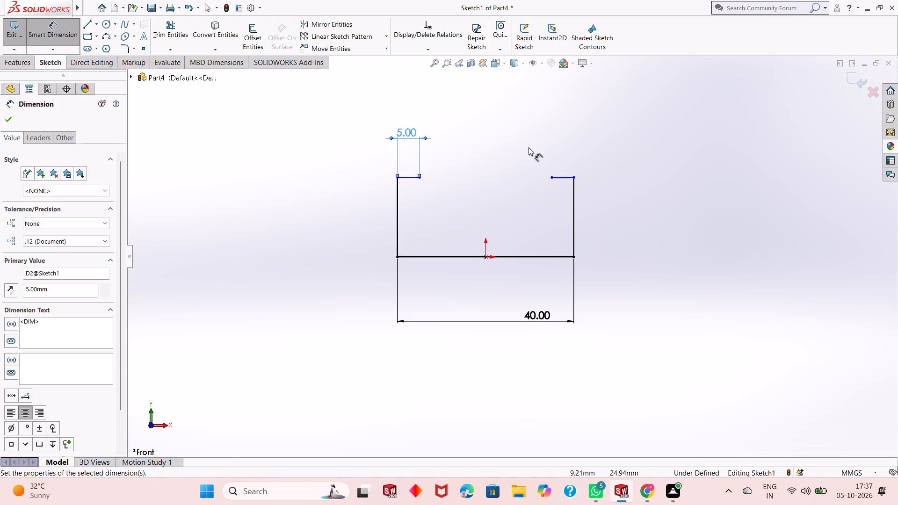
Dimension the right lip's horizontal line at 5 mm, placing the dimension above it.
{"action": "left_click", "coordinate": [565, 180]}
{"action": "left_click", "coordinate": [564, 130]}
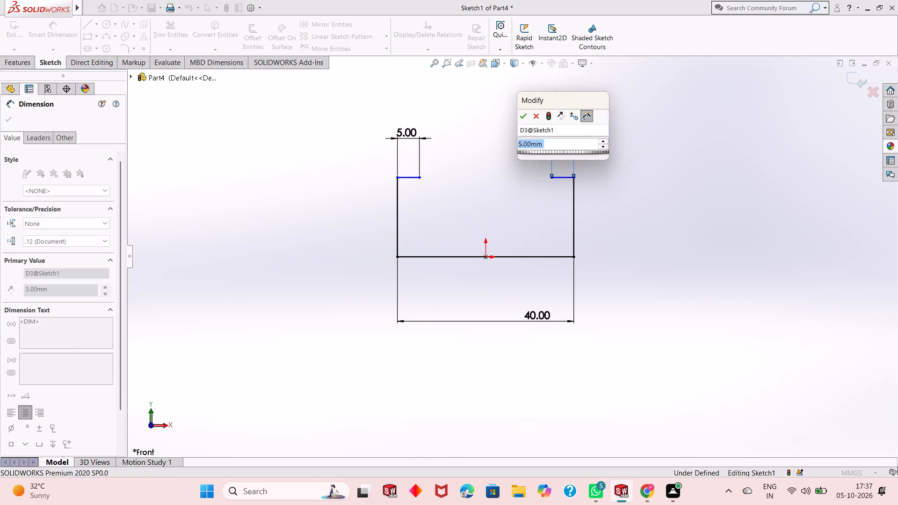
{"action": "key", "text": "Return"}
{"action": "key", "text": "Escape"}
{"action": "key", "text": "Escape"}
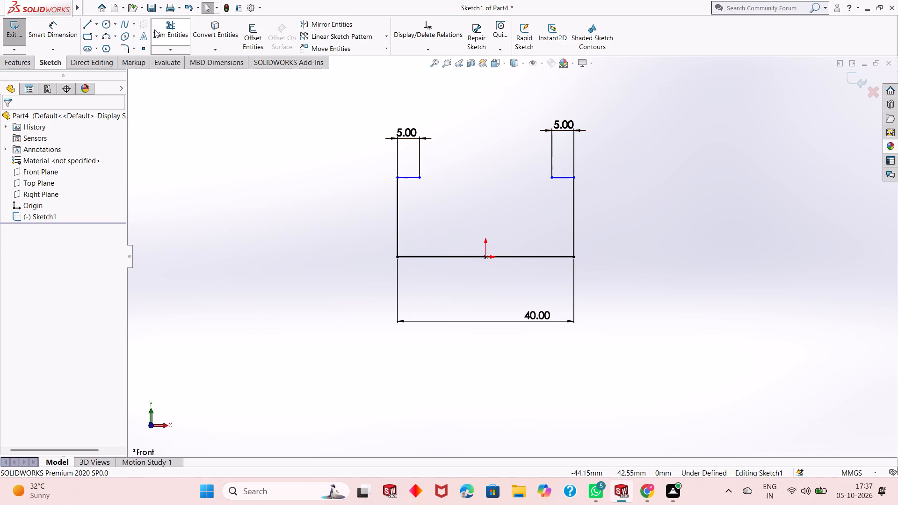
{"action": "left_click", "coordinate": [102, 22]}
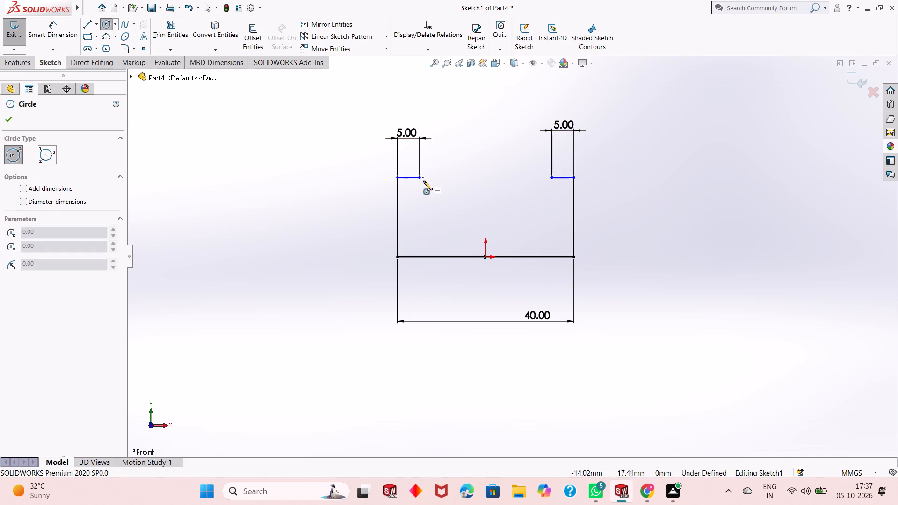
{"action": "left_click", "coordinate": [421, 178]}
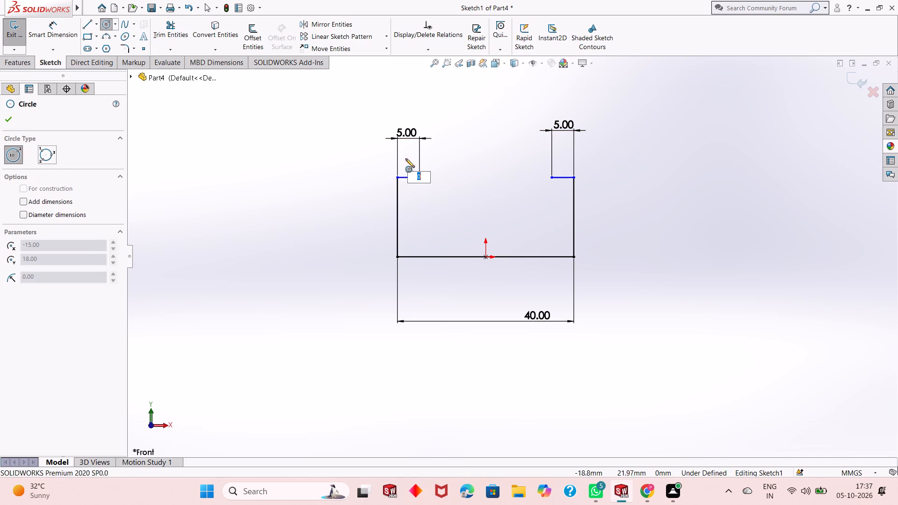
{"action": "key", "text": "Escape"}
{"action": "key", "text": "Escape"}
Sketch a 5 mm radius circle centred on the left lip's inner end, passing through the top of the left vertical line.
{"action": "left_click", "coordinate": [101, 21]}
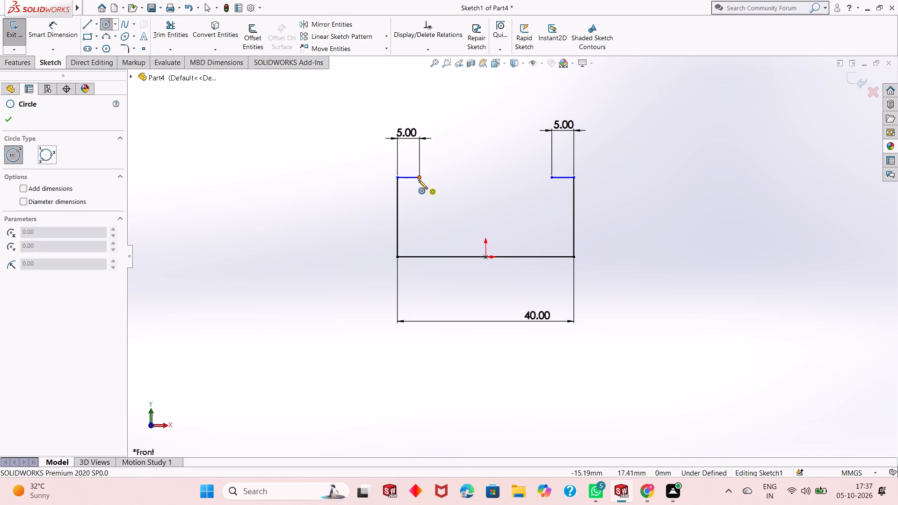
{"action": "left_click", "coordinate": [419, 180]}
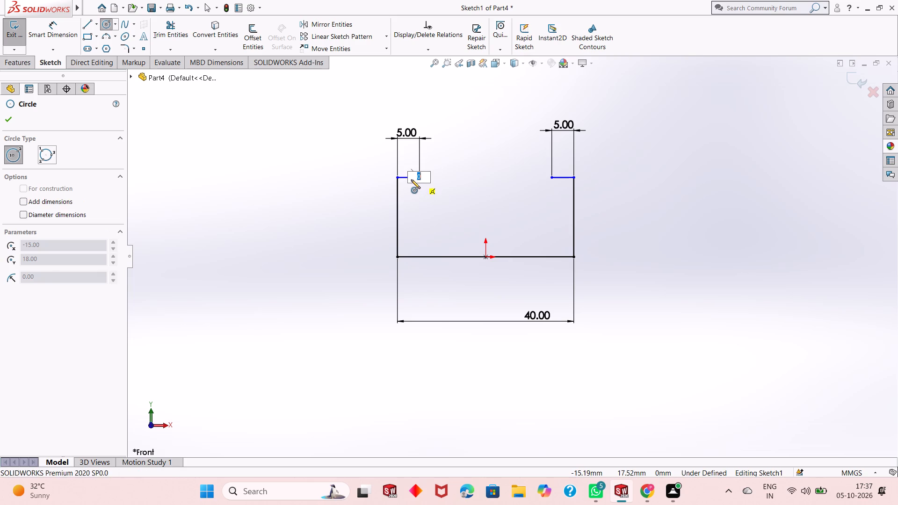
{"action": "left_click", "coordinate": [399, 176]}
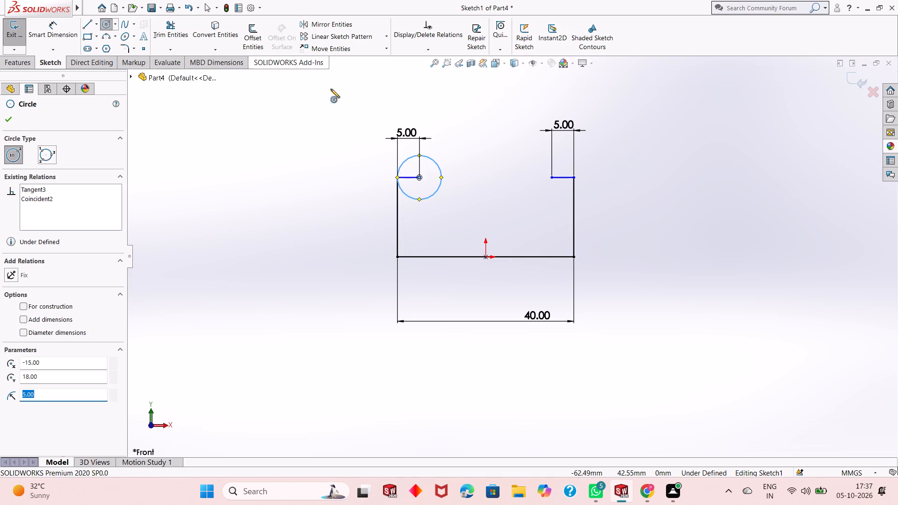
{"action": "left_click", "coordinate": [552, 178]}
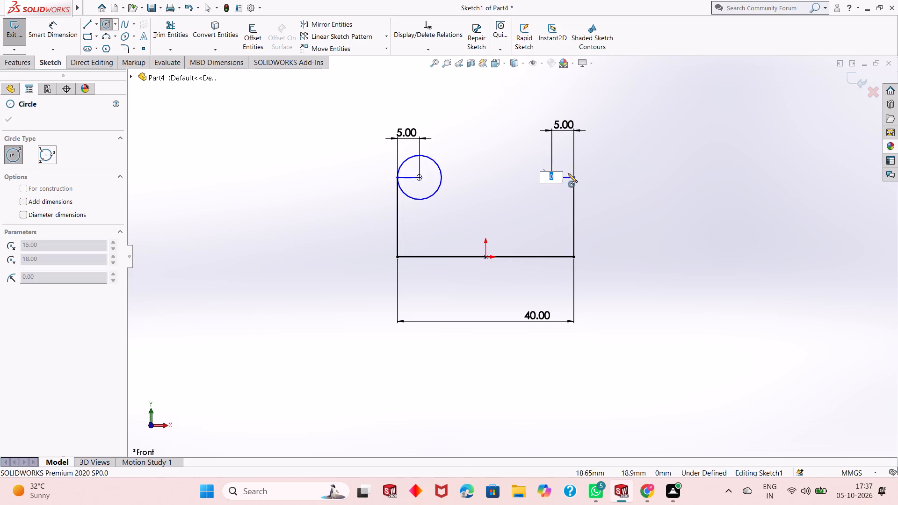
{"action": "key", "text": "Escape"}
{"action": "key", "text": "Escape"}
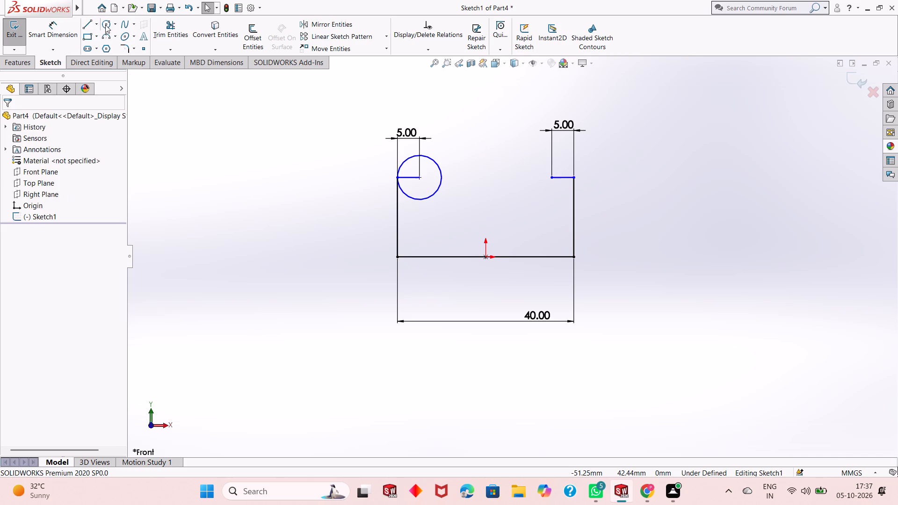
Sketch a 5 mm radius circle centred on the right lip's inner end, passing through the top of the right vertical line.
{"action": "left_click", "coordinate": [105, 25]}
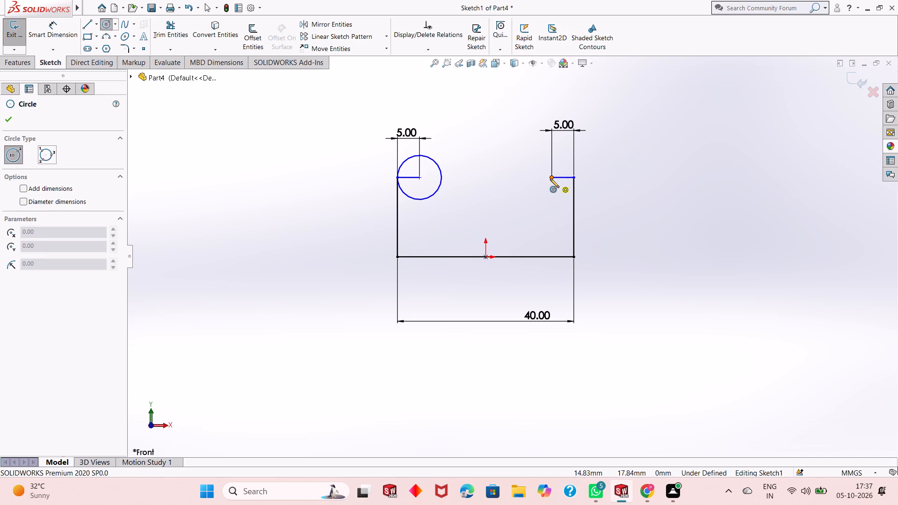
{"action": "left_click", "coordinate": [550, 179]}
{"action": "left_click", "coordinate": [573, 178]}
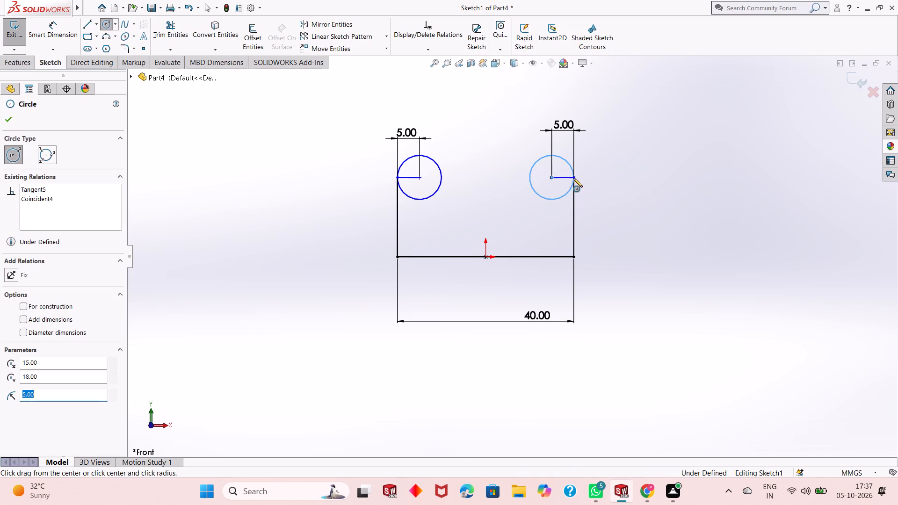
{"action": "key", "text": "Escape"}
{"action": "key", "text": "Escape"}
{"action": "key", "text": "Escape"}
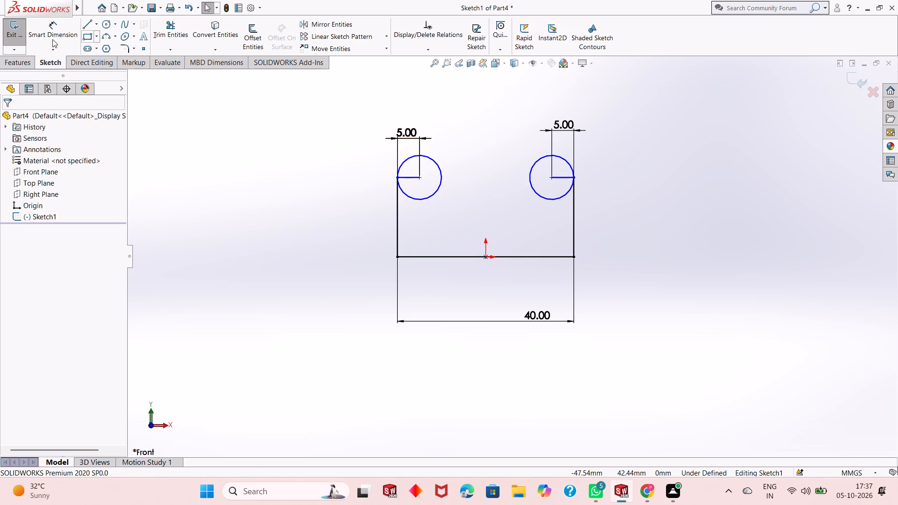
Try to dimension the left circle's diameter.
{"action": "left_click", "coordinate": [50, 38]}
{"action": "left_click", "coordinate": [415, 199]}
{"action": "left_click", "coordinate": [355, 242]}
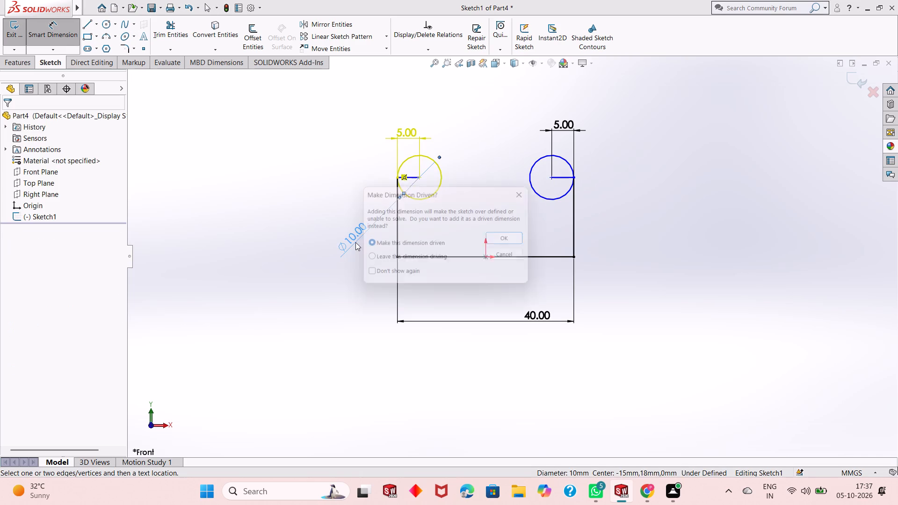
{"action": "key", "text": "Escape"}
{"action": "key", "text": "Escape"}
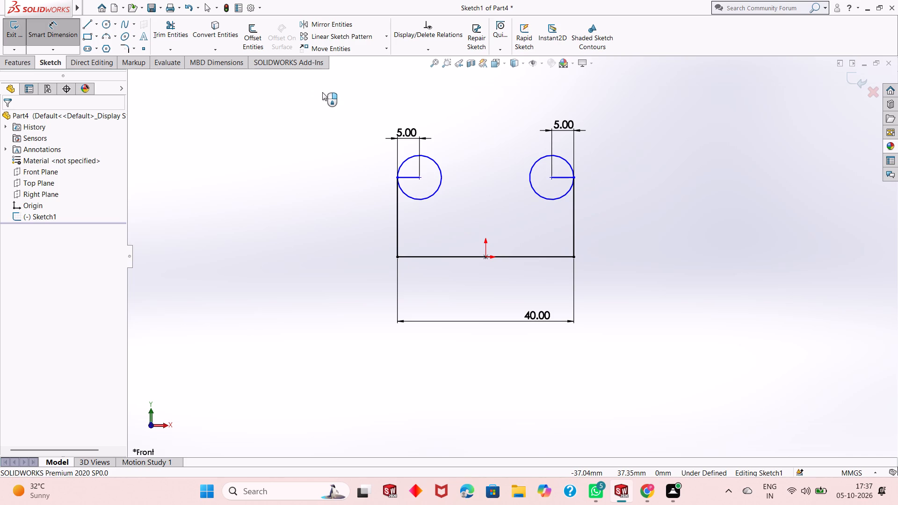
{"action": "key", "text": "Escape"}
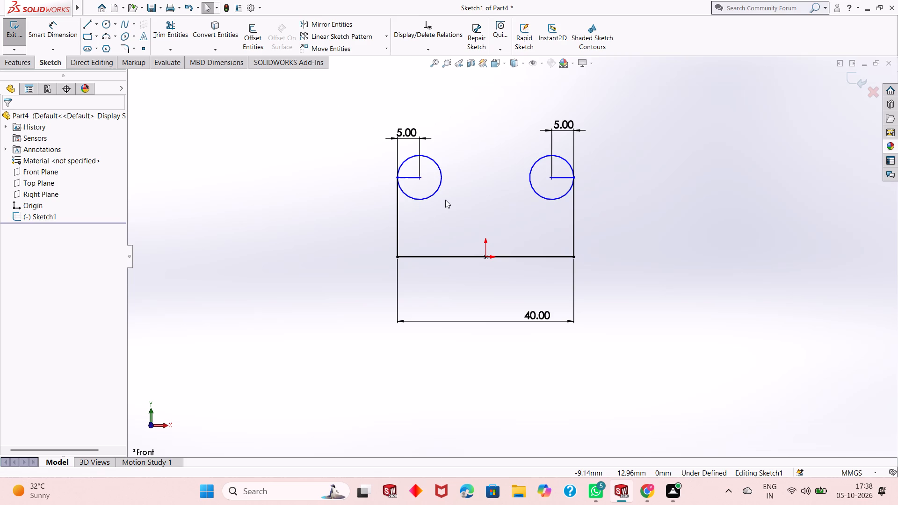
Sketch the inner U from the left circle's inner edge: 12 mm down, 20 mm across horizontally, and vertically up to the right circle's inner edge.
{"action": "scroll", "coordinate": [478, 222], "scroll_direction": "up", "scroll_amount": 1}
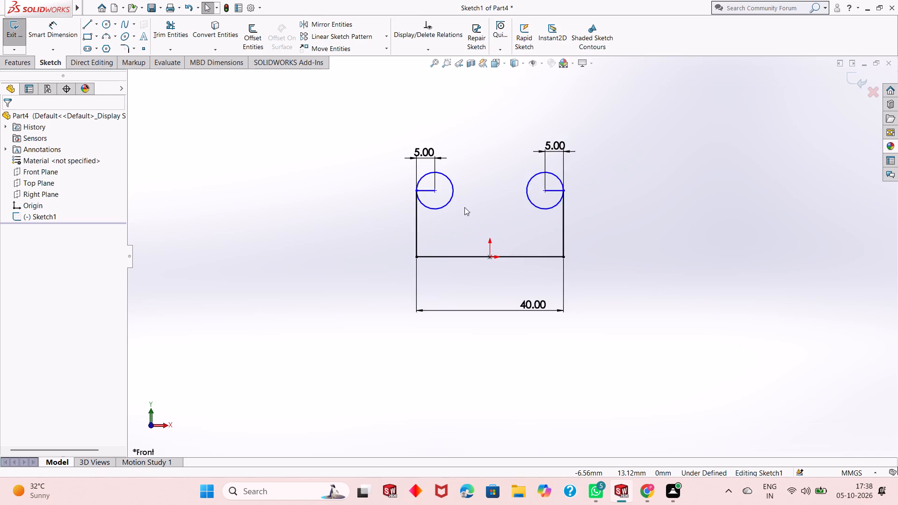
{"action": "scroll", "coordinate": [464, 207], "scroll_direction": "down", "scroll_amount": 1}
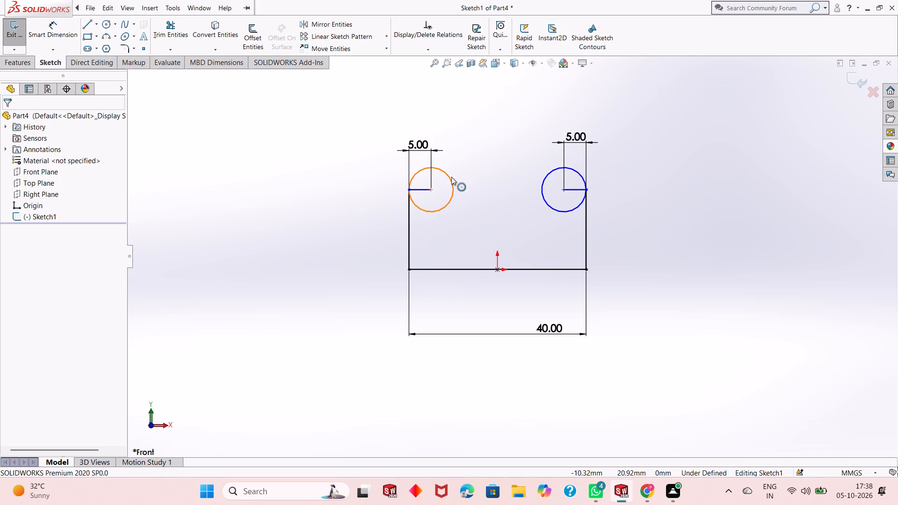
{"action": "scroll", "coordinate": [441, 188], "scroll_direction": "down", "scroll_amount": 1}
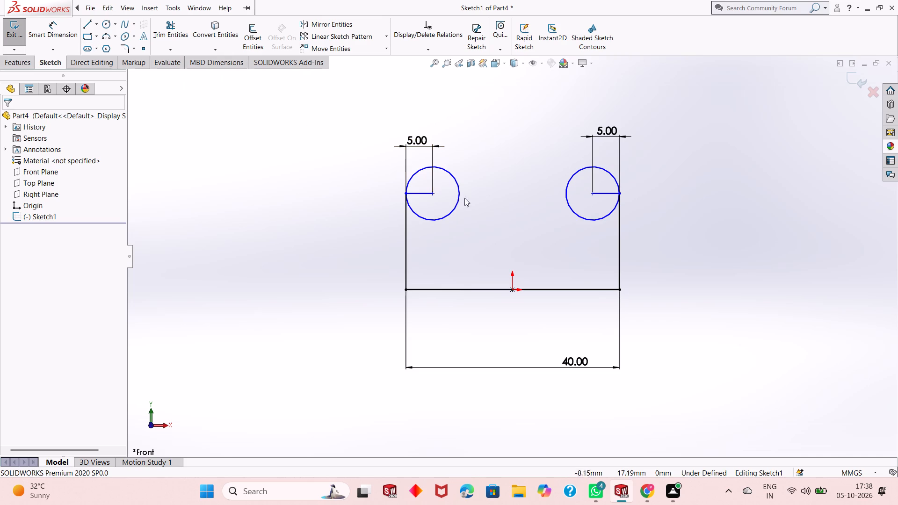
{"action": "left_click", "coordinate": [83, 24]}
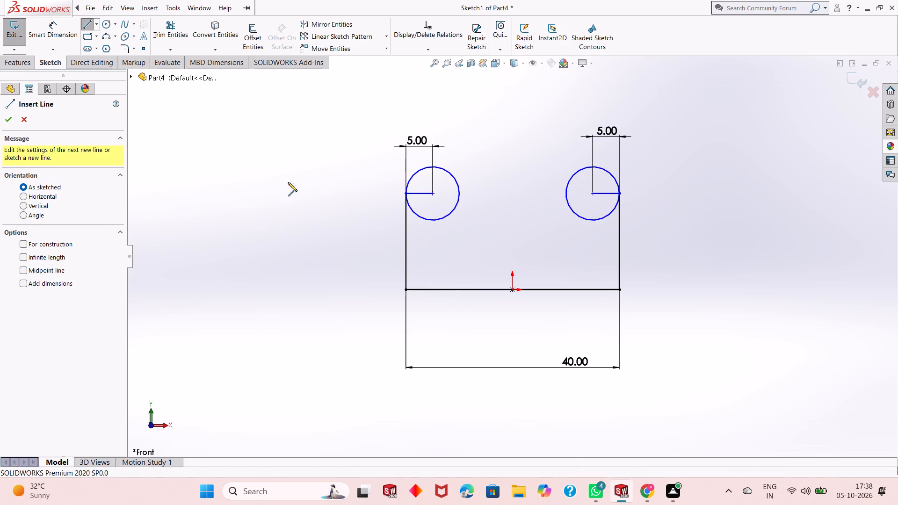
{"action": "left_click", "coordinate": [459, 192]}
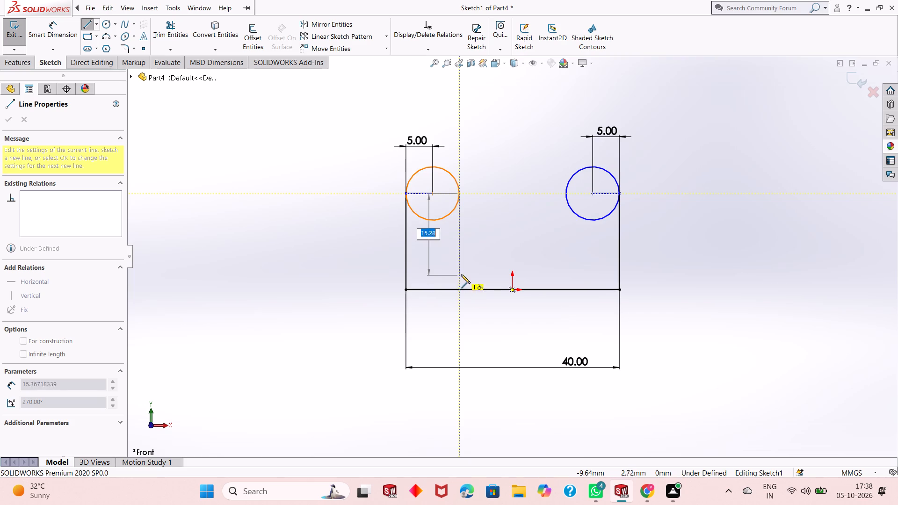
{"action": "type", "text": "12"}
{"action": "key", "text": "Return"}
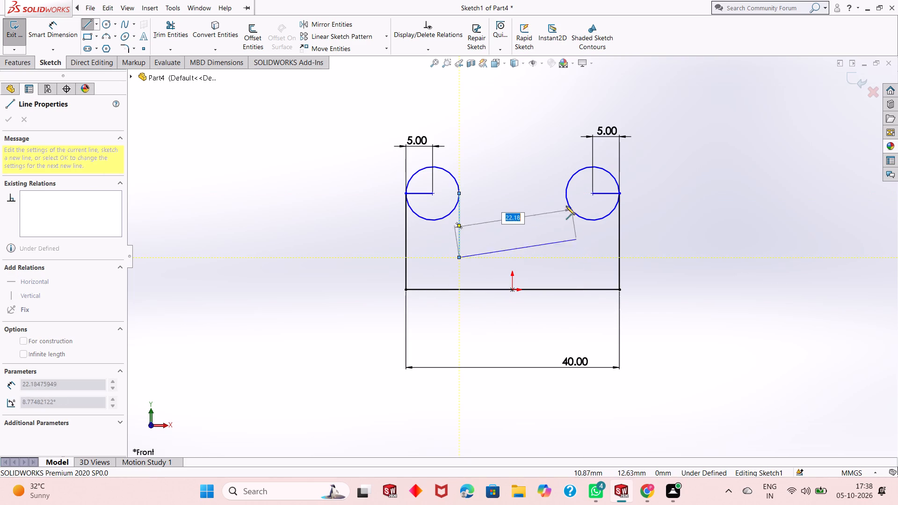
{"action": "left_click", "coordinate": [566, 255]}
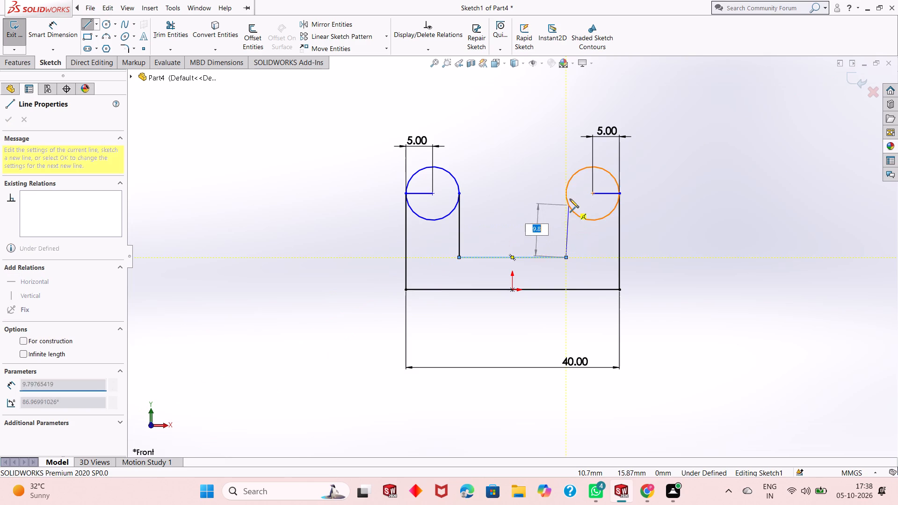
{"action": "left_click", "coordinate": [566, 195]}
{"action": "key", "text": "Escape"}
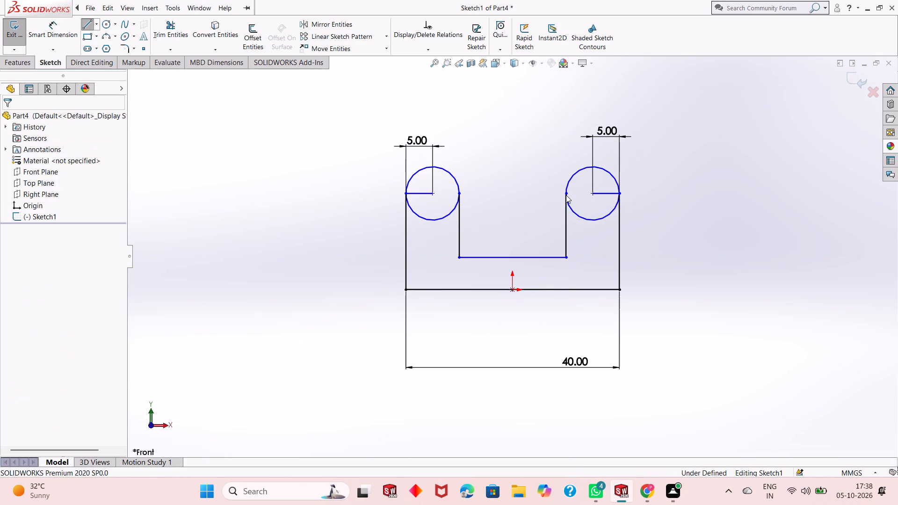
{"action": "key", "text": "Escape"}
{"action": "key", "text": "Escape"}
{"action": "key", "text": "Escape"}
{"action": "key", "text": "Escape"}
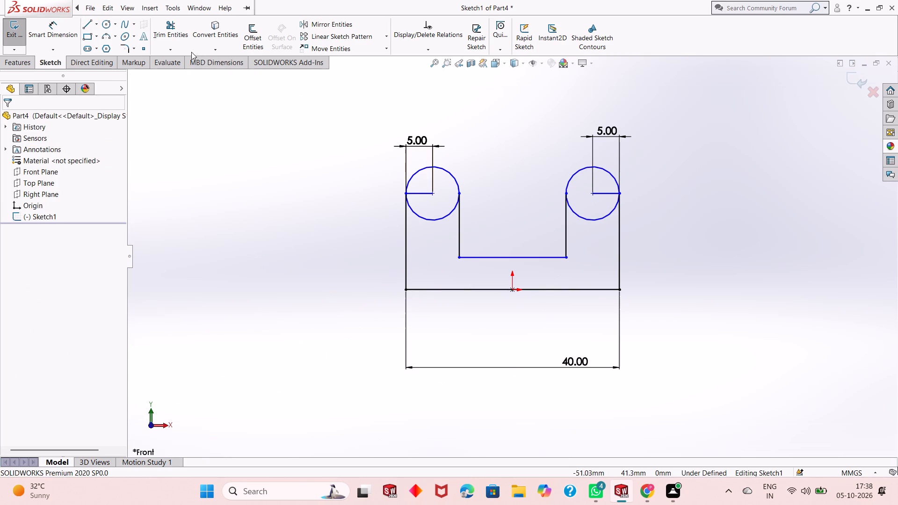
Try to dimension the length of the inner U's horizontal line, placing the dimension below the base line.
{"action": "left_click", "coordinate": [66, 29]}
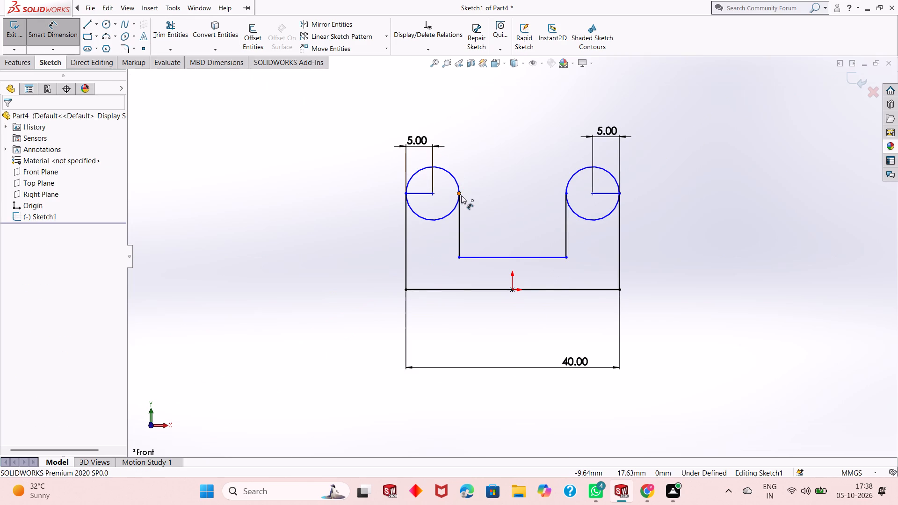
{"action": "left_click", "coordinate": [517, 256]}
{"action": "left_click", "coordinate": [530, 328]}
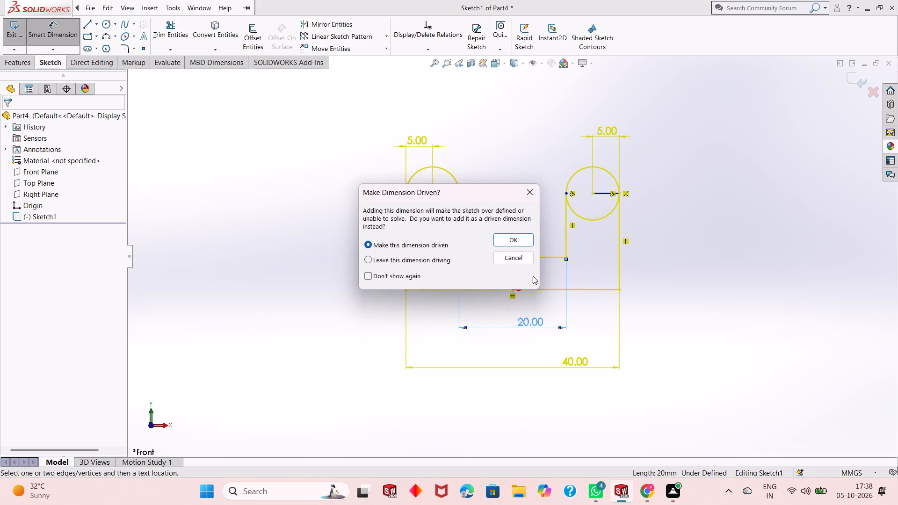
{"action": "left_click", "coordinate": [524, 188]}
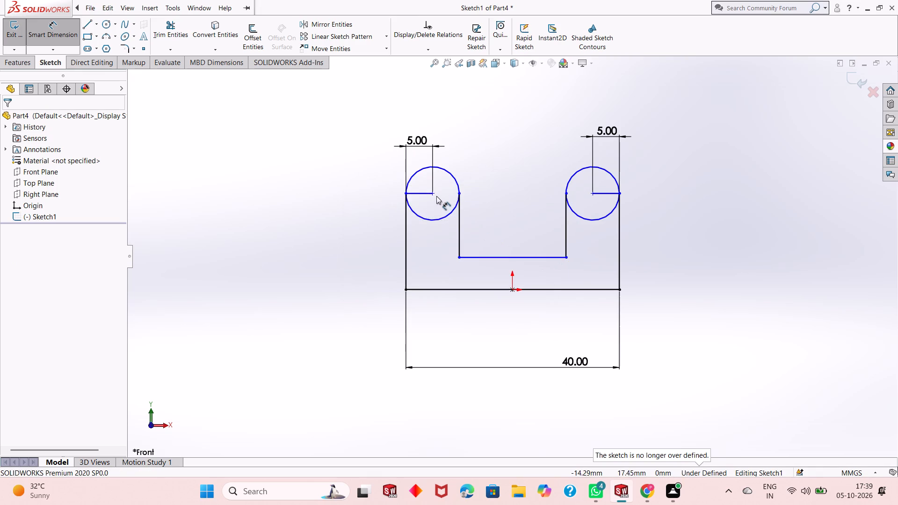
Dimension the left circle's centre at 18 mm vertically from the origin, outside the left wall.
{"action": "left_click", "coordinate": [434, 195]}
{"action": "left_click", "coordinate": [512, 288]}
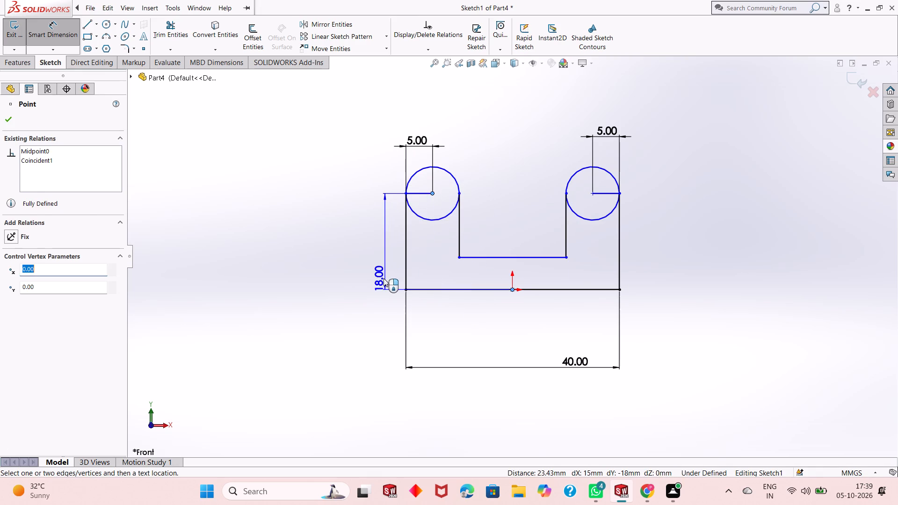
{"action": "left_click", "coordinate": [383, 277]}
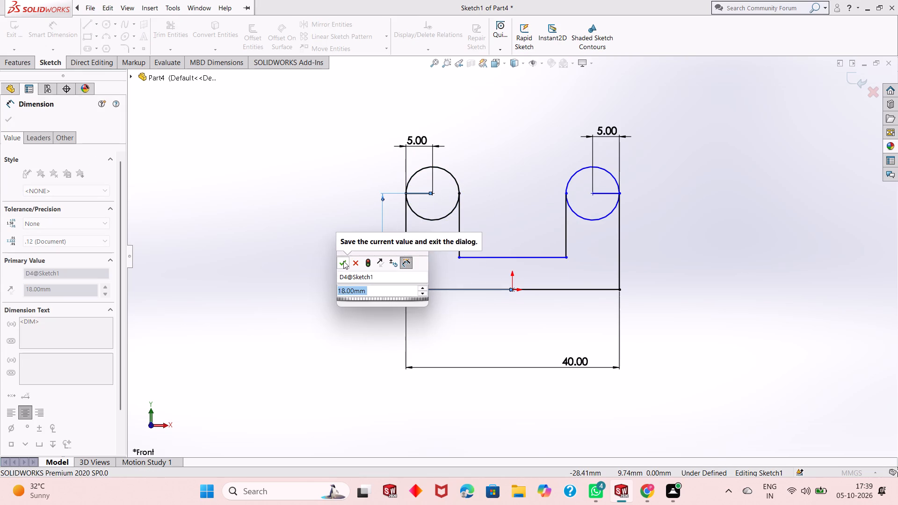
{"action": "left_click", "coordinate": [343, 261]}
Dimension the right circle's centre at 18 mm vertically from the origin, outside the right wall.
{"action": "left_click", "coordinate": [593, 193]}
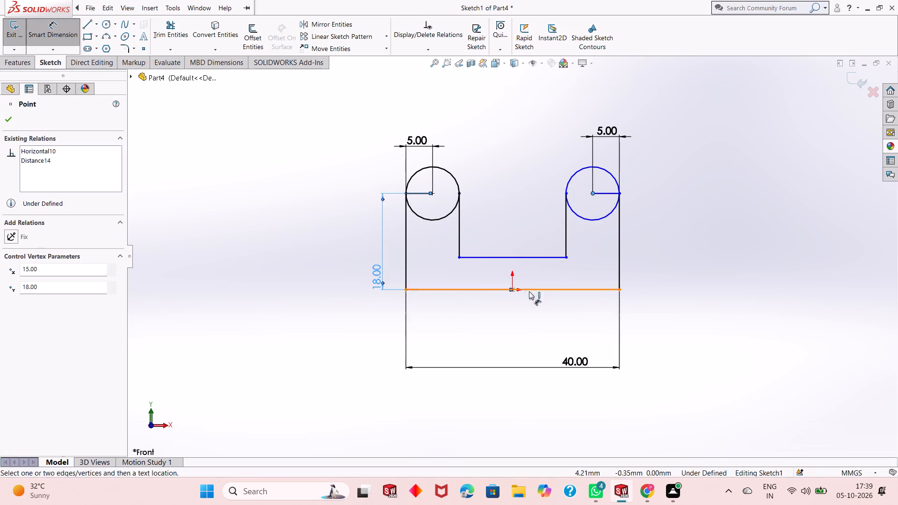
{"action": "left_click", "coordinate": [514, 289]}
{"action": "left_click", "coordinate": [659, 265]}
{"action": "left_click", "coordinate": [621, 253]}
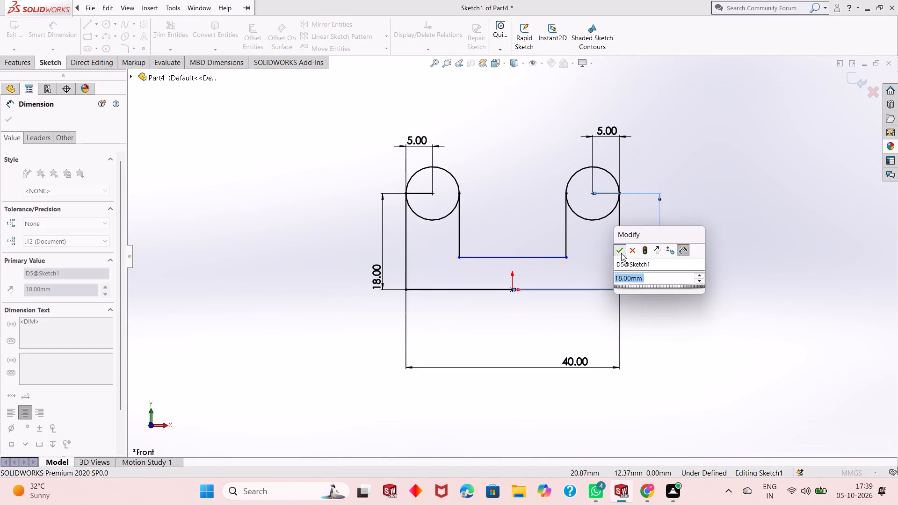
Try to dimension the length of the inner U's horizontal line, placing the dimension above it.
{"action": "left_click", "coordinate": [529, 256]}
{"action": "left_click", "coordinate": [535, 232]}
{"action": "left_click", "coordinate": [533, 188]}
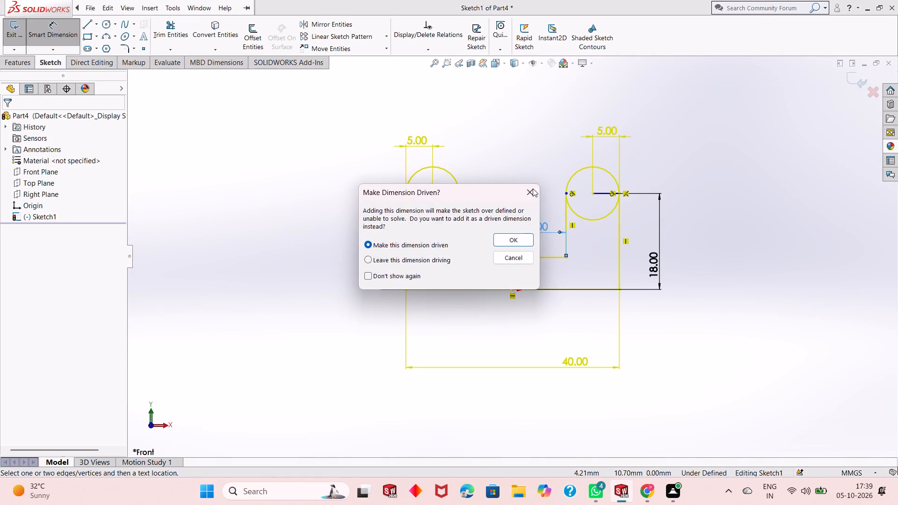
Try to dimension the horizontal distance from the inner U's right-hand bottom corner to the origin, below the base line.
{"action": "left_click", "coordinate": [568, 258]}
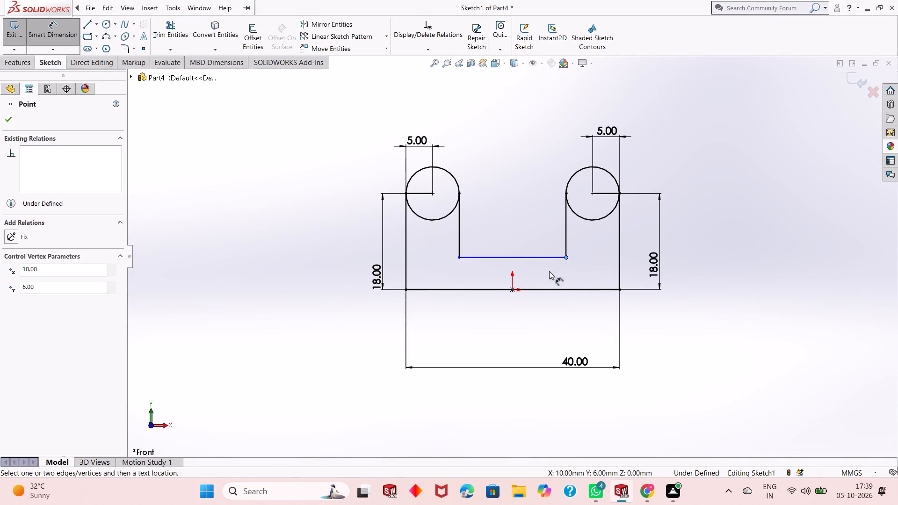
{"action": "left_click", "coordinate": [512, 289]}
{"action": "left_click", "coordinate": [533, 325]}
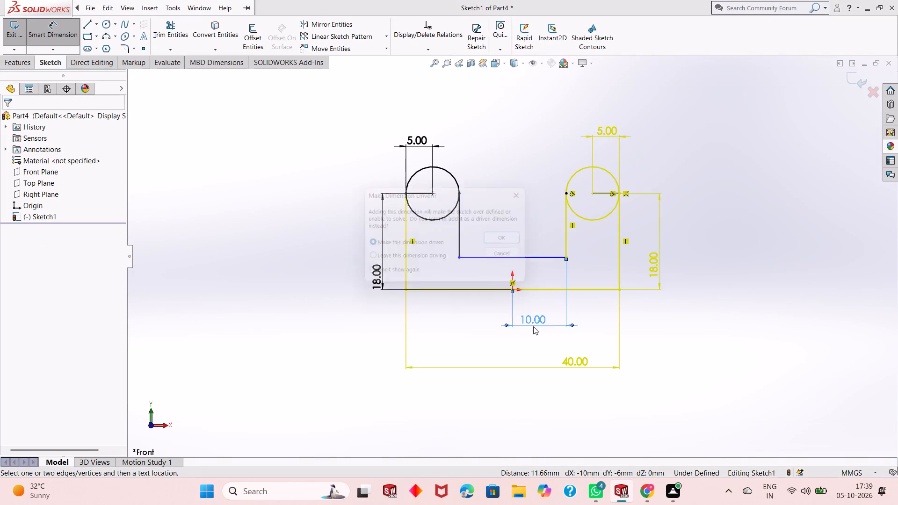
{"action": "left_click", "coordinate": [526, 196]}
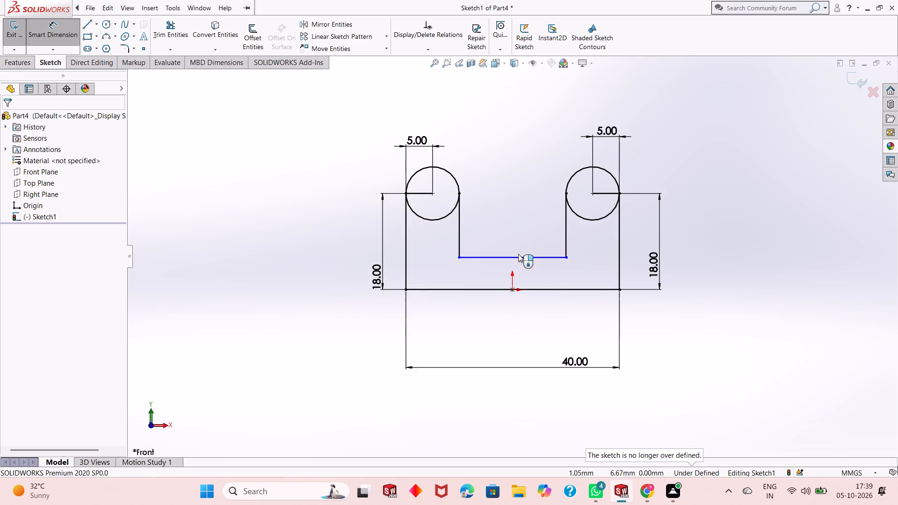
Dimension the inner U's horizontal line at 6 mm above the base line, outside the left wall, and finish dimensioning.
{"action": "left_click", "coordinate": [520, 256]}
{"action": "left_click", "coordinate": [534, 289]}
{"action": "left_click", "coordinate": [360, 280]}
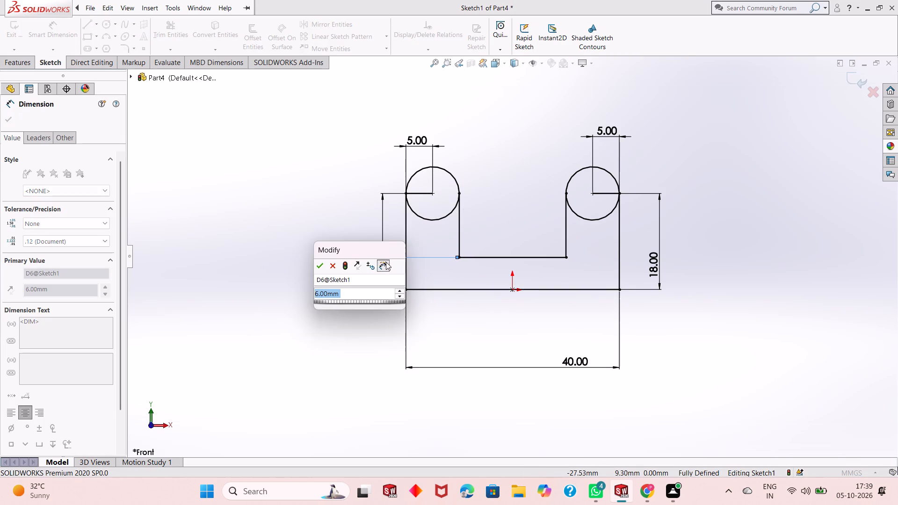
{"action": "left_click", "coordinate": [321, 264]}
{"action": "right_click", "coordinate": [332, 189]}
{"action": "left_click", "coordinate": [355, 221]}
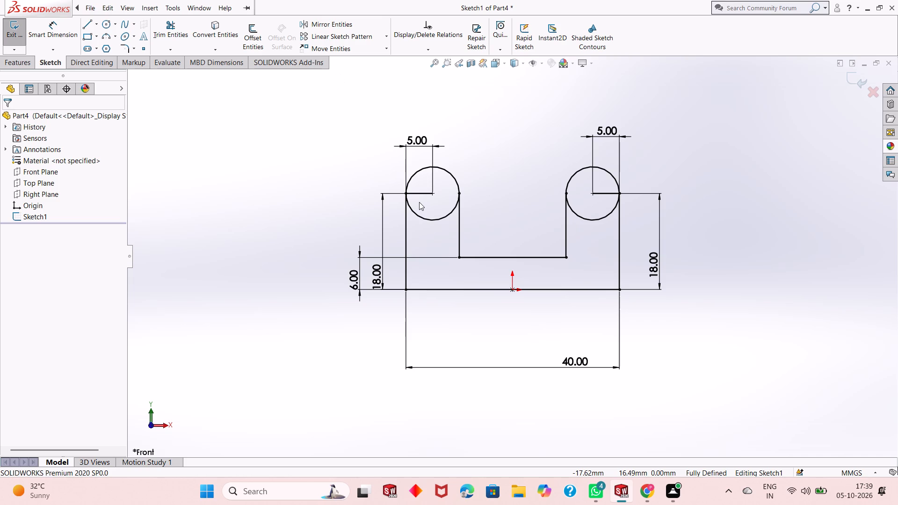
Round both bottom corners of the inner U with 5 mm sketch fillets.
{"action": "left_click", "coordinate": [127, 47]}
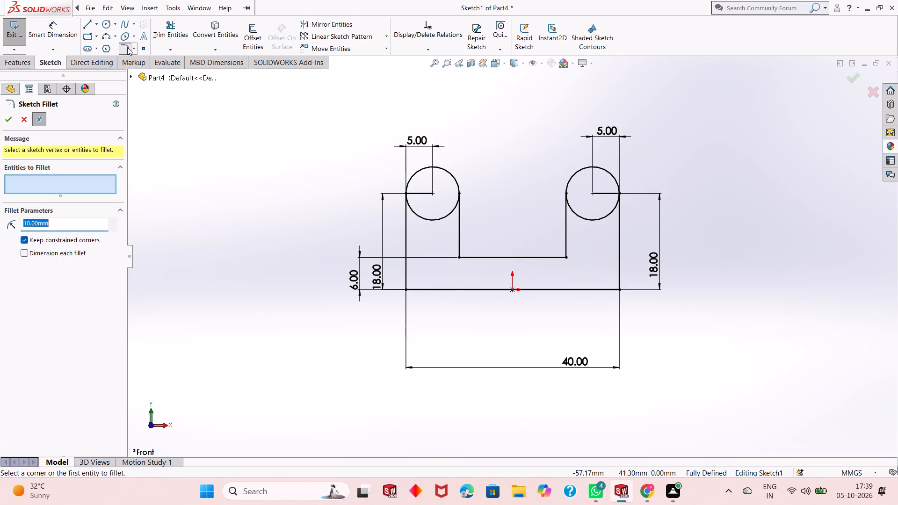
{"action": "key", "text": "5"}
{"action": "key", "text": "Return"}
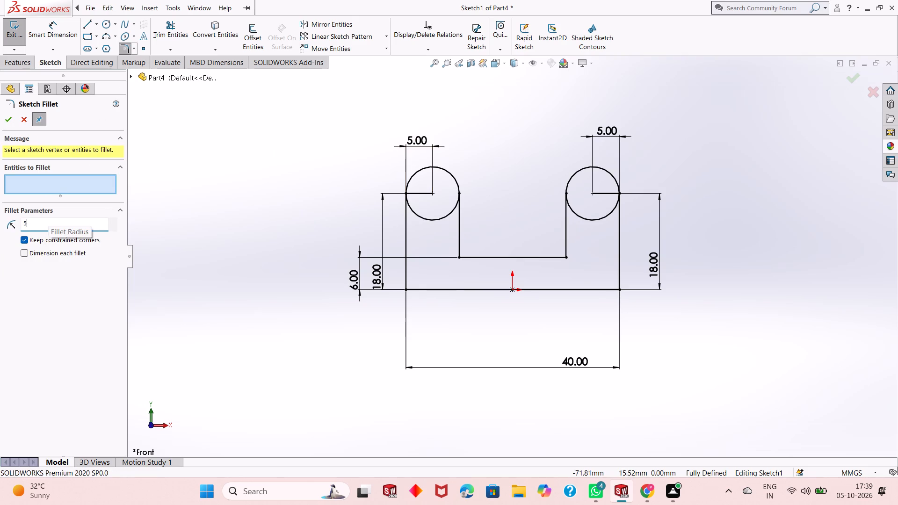
{"action": "left_click", "coordinate": [461, 255]}
{"action": "left_click", "coordinate": [565, 258]}
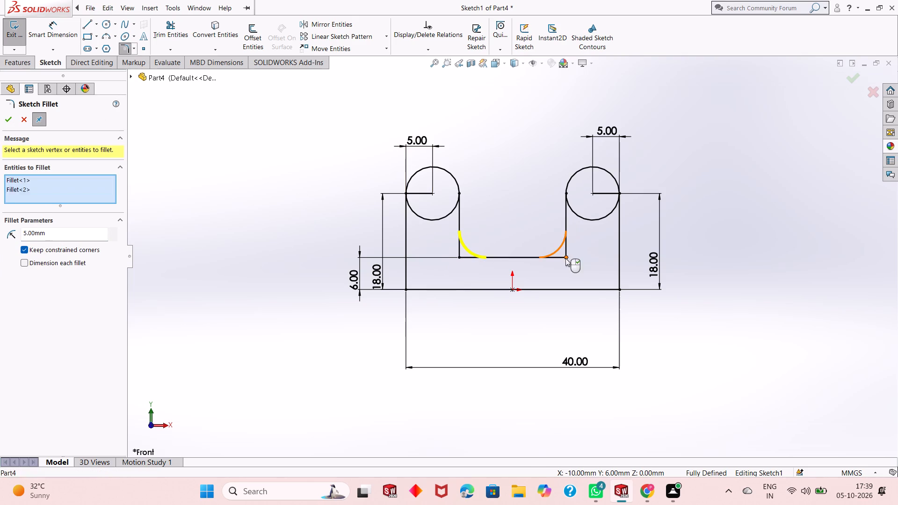
{"action": "double_click", "coordinate": [11, 121]}
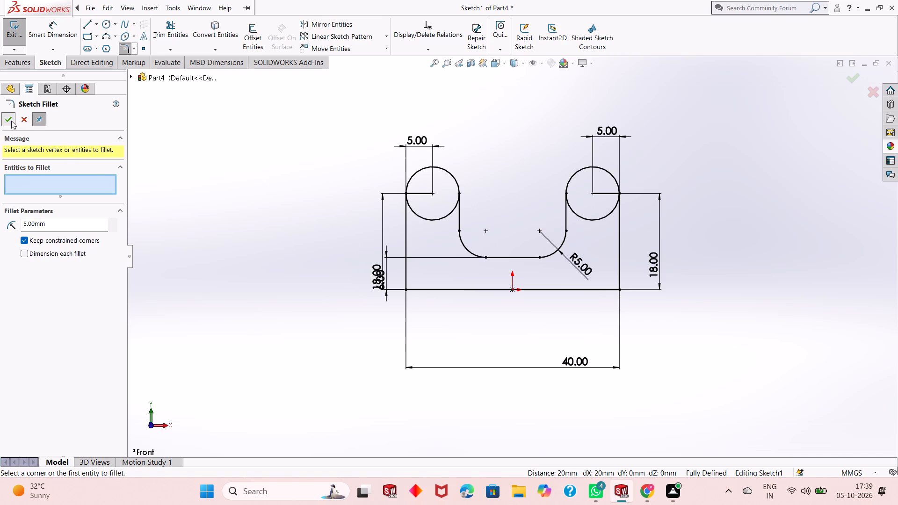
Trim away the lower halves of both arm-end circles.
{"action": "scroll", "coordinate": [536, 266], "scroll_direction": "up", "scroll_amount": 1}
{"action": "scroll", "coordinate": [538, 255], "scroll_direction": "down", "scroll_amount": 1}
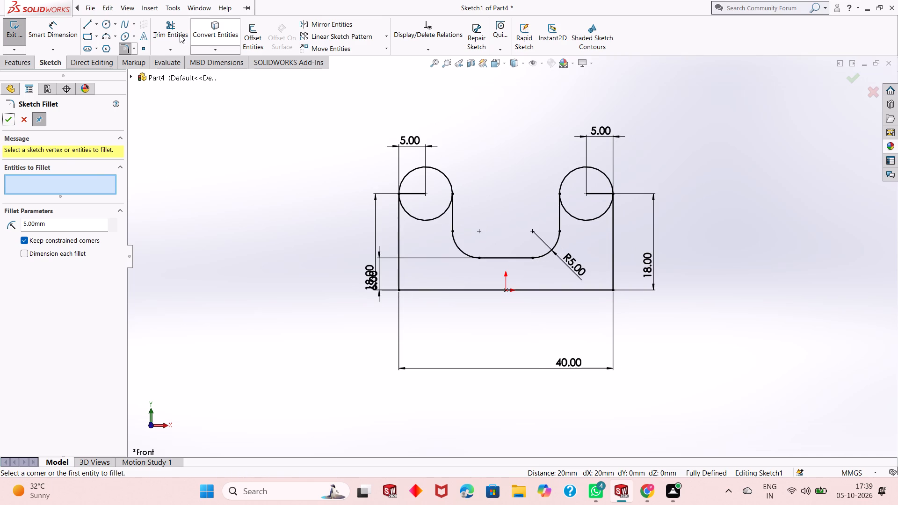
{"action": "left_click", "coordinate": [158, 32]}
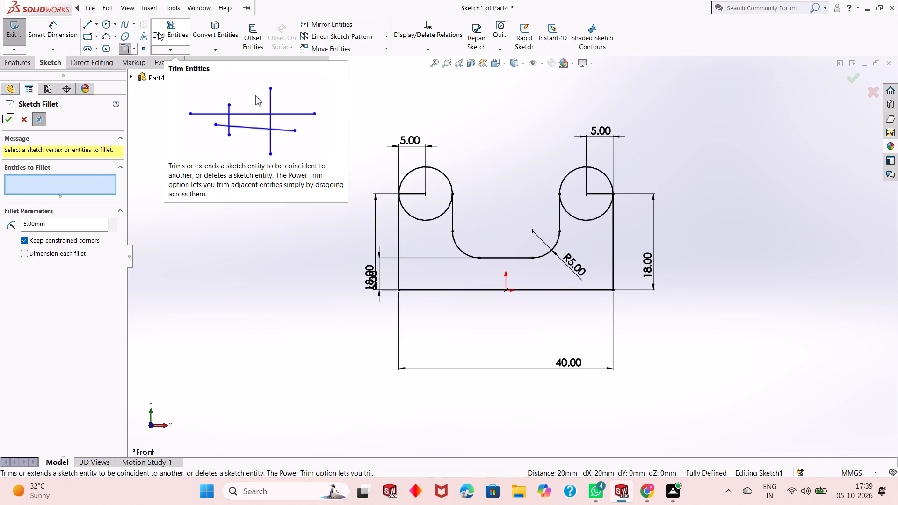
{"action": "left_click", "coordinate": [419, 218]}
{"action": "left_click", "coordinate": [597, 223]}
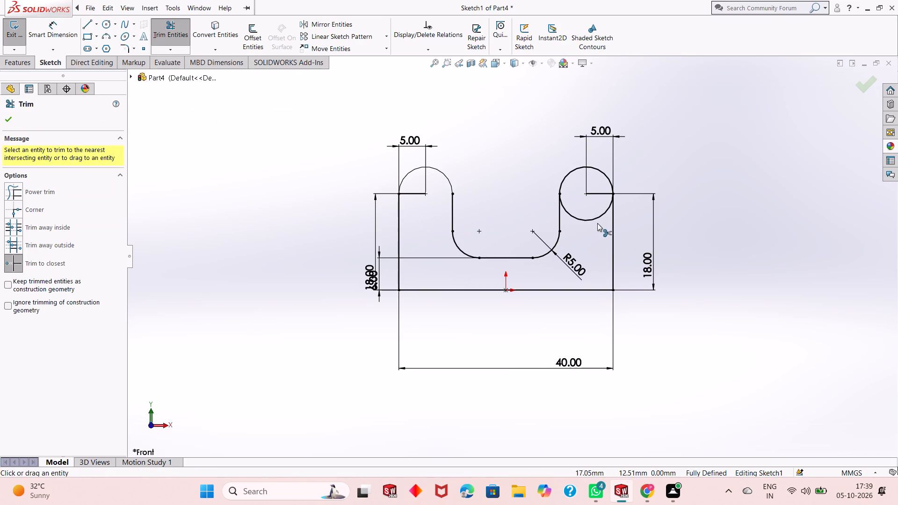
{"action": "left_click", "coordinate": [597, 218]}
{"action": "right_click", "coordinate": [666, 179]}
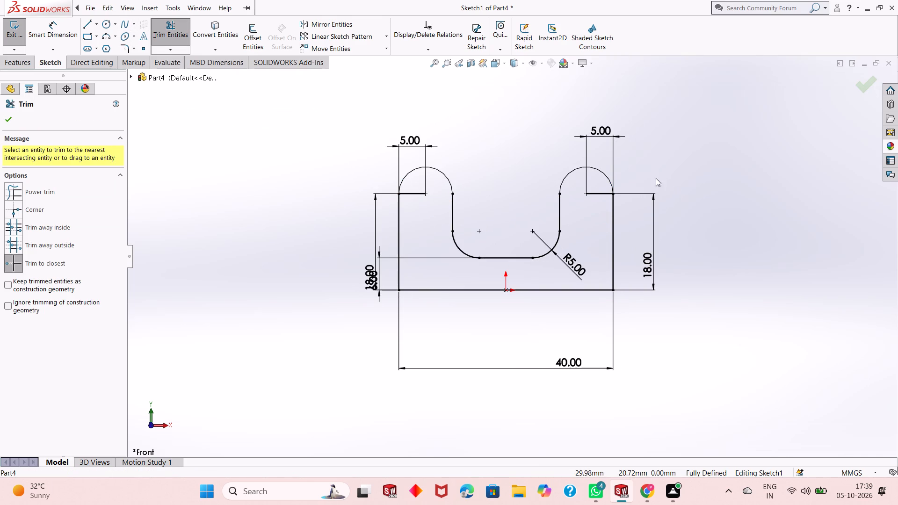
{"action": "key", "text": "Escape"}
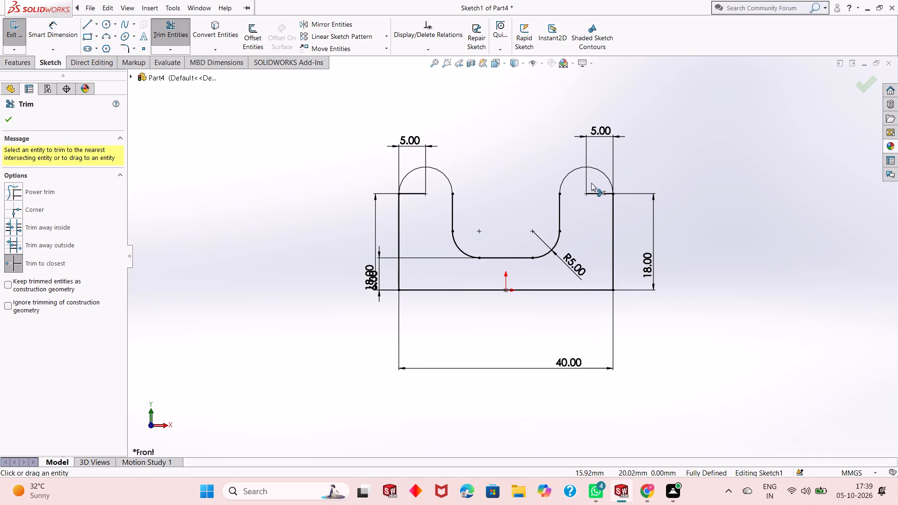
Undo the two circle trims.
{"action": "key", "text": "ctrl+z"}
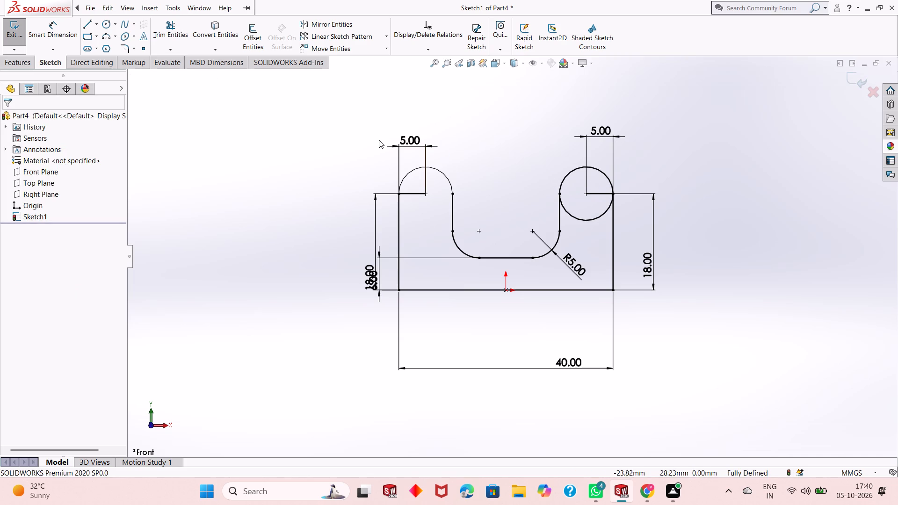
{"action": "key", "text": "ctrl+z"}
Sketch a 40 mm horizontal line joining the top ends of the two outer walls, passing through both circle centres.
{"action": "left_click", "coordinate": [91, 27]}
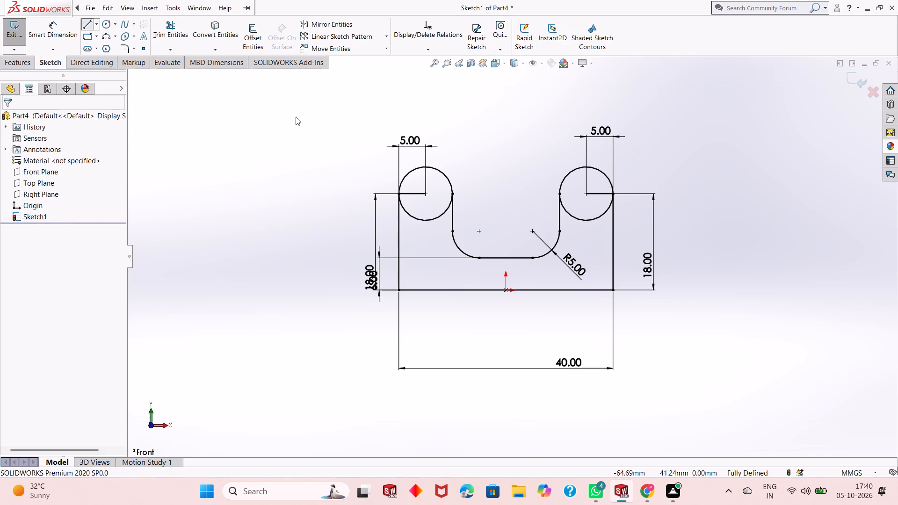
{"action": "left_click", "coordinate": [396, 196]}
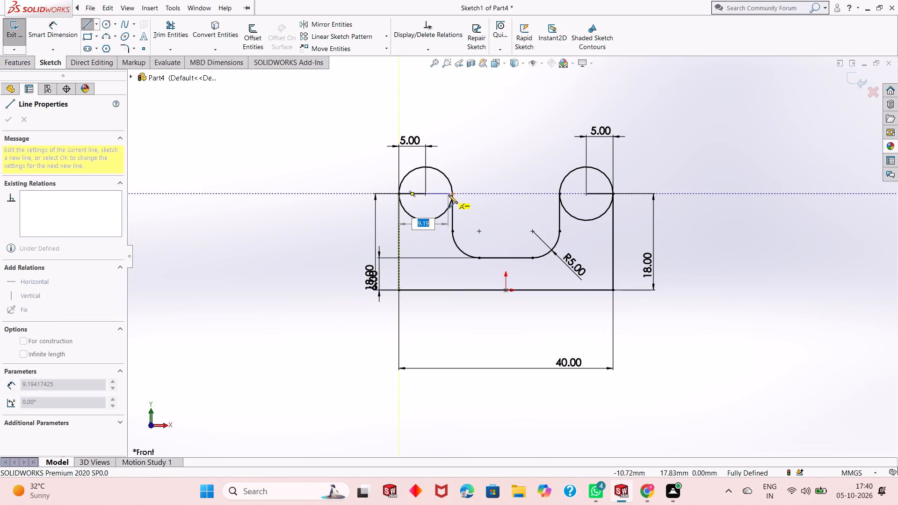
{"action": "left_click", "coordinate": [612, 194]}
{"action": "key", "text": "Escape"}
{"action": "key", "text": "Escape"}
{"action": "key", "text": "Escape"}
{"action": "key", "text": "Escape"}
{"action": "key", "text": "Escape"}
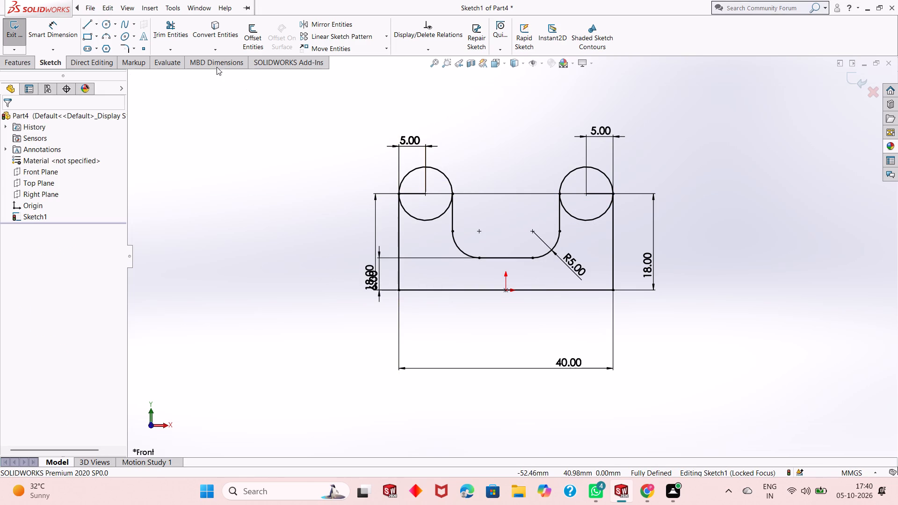
Trim away the lower halves of both circles, leaving semicircular arm ends.
{"action": "left_click", "coordinate": [173, 26]}
{"action": "left_click", "coordinate": [426, 218]}
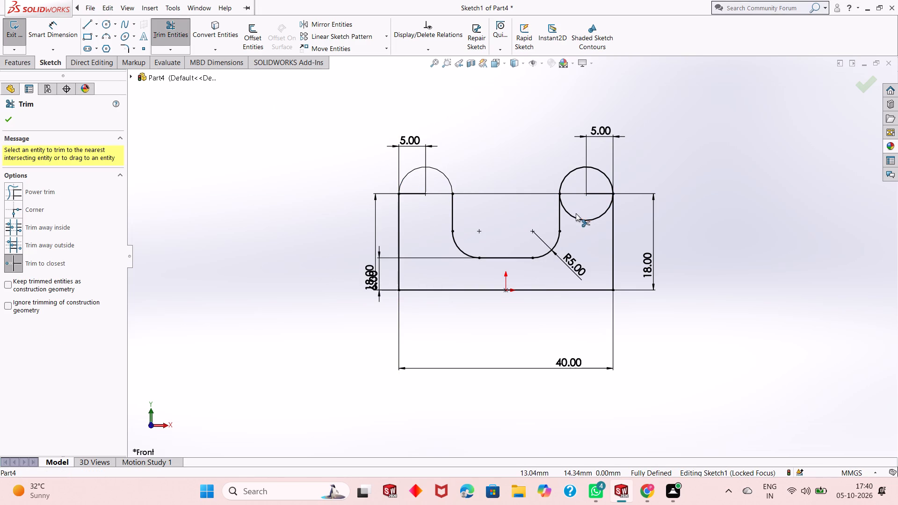
{"action": "left_click", "coordinate": [582, 219]}
{"action": "key", "text": "Escape"}
{"action": "key", "text": "Escape"}
{"action": "key", "text": "Escape"}
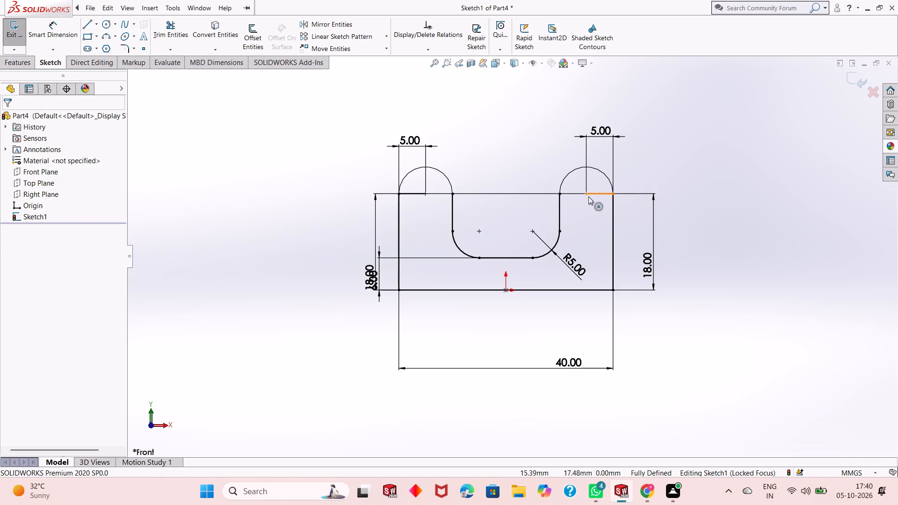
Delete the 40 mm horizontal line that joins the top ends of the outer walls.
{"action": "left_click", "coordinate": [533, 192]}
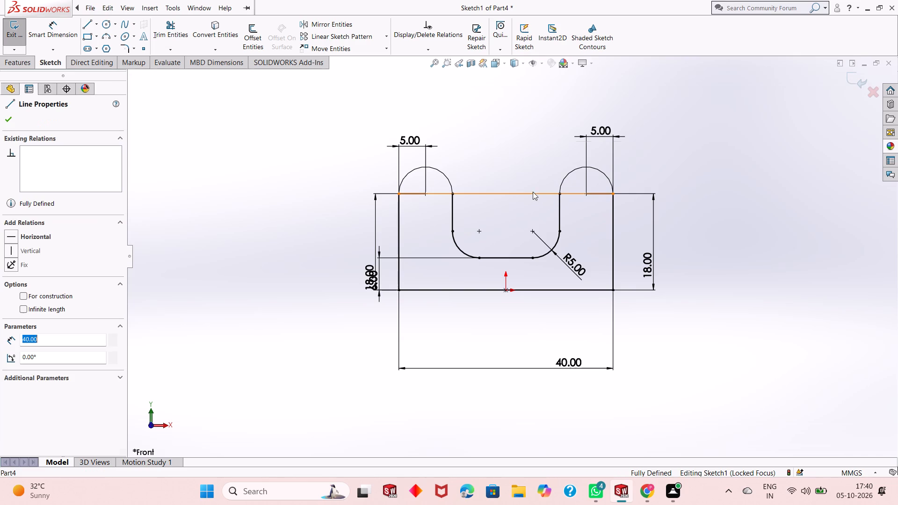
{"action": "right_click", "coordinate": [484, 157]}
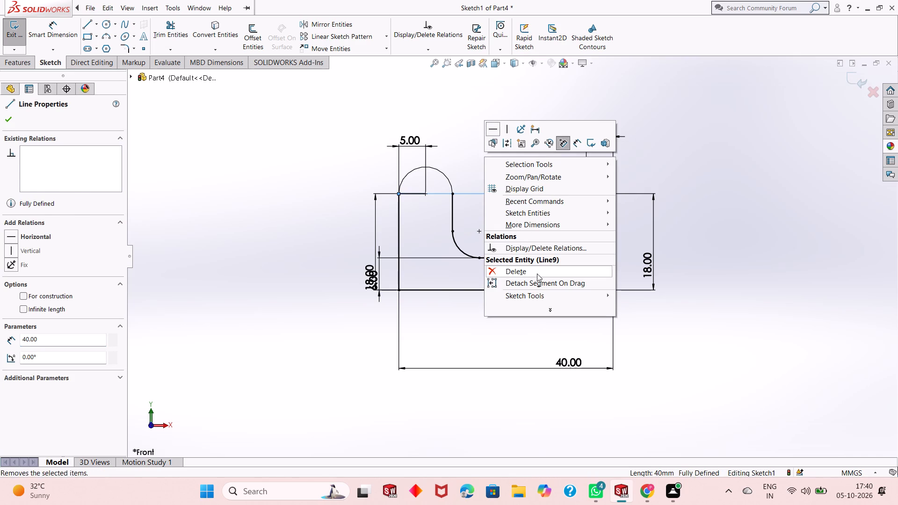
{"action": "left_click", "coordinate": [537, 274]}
Delete the two short horizontal lines running from the outer walls to the arc centres.
{"action": "left_click", "coordinate": [411, 193]}
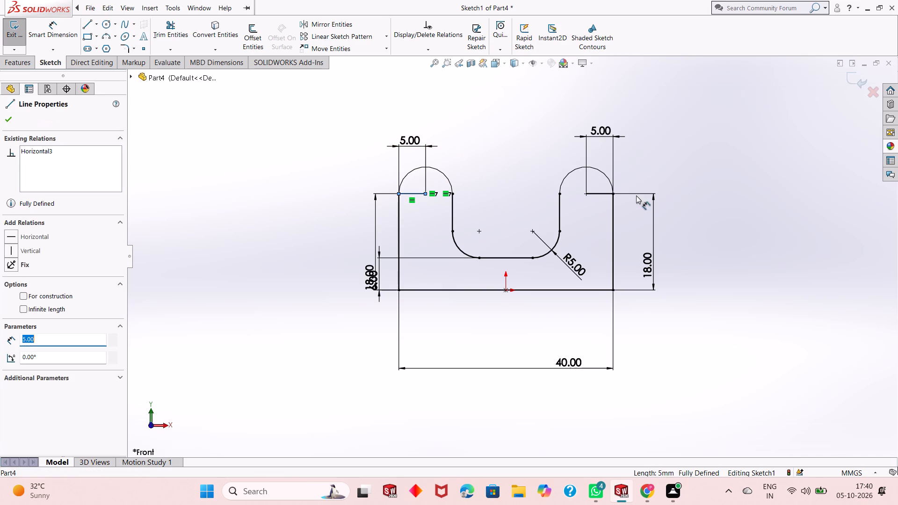
{"action": "left_click", "coordinate": [598, 193], "text": "ctrl"}
{"action": "right_click", "coordinate": [688, 213]}
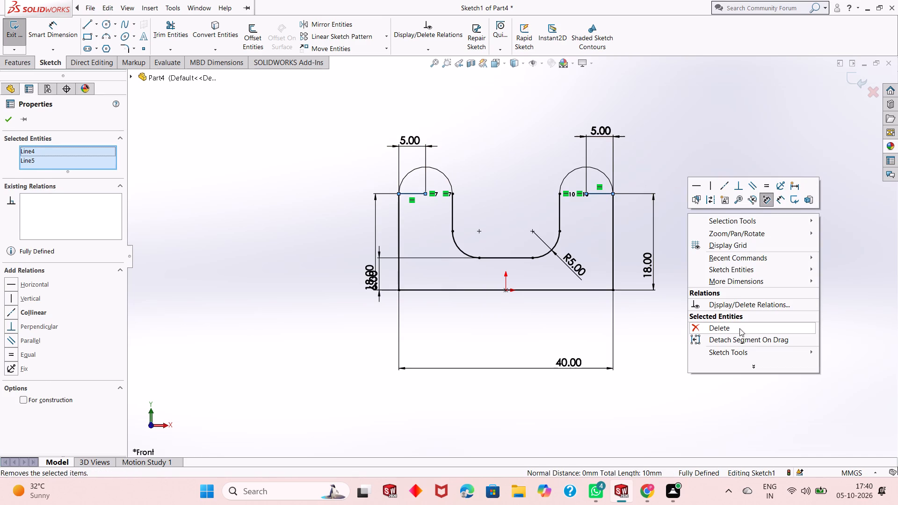
{"action": "left_click", "coordinate": [739, 331]}
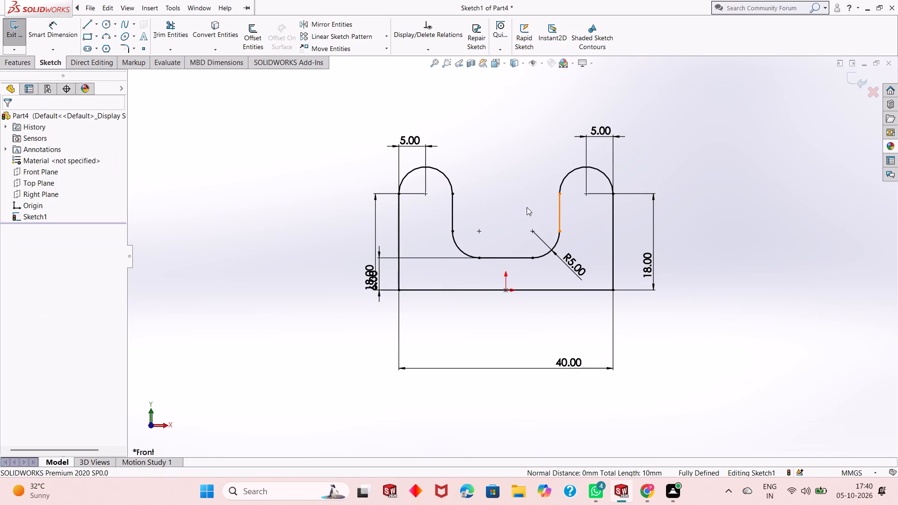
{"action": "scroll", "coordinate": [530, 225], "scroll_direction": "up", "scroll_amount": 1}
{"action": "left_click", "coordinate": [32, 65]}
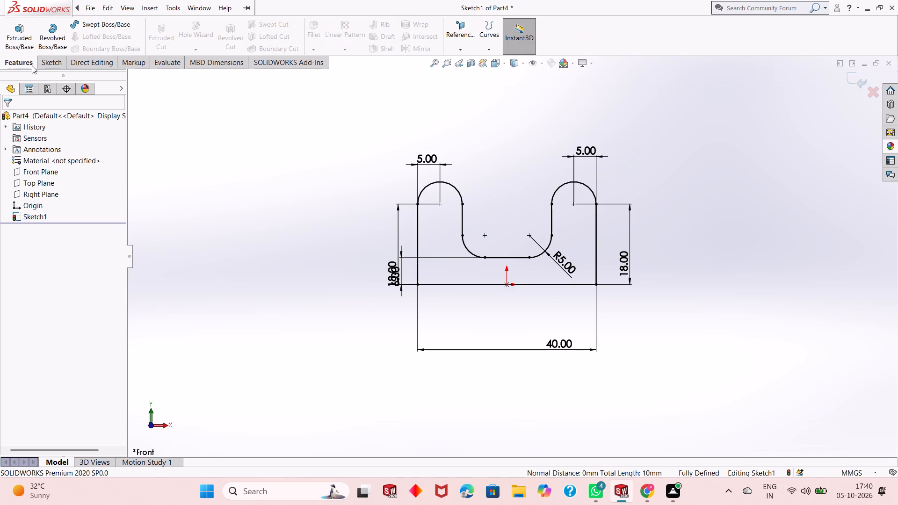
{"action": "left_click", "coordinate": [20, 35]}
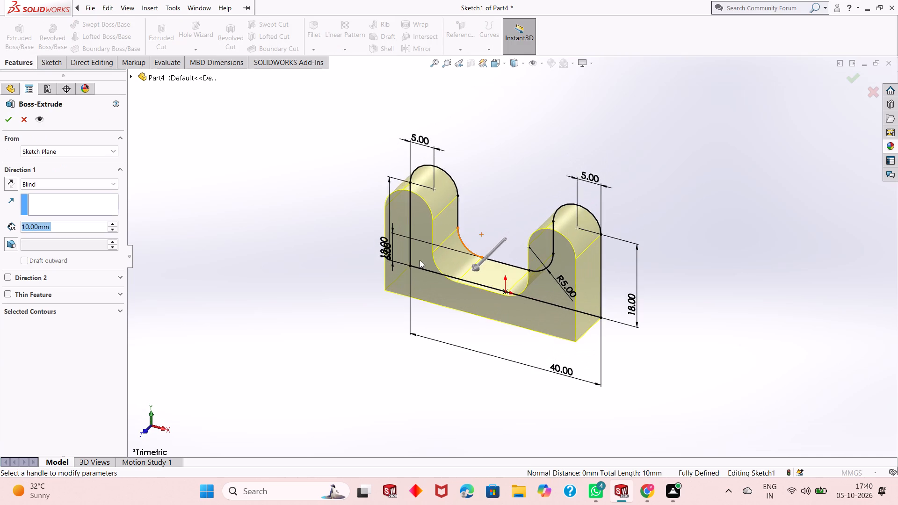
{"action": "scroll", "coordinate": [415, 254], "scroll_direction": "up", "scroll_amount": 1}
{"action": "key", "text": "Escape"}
Examine the bracket profile and its dimensions from angled views and face-on before extruding it.
{"action": "middle_click_drag", "start_coordinate": [539, 277], "coordinate": [540, 277]}
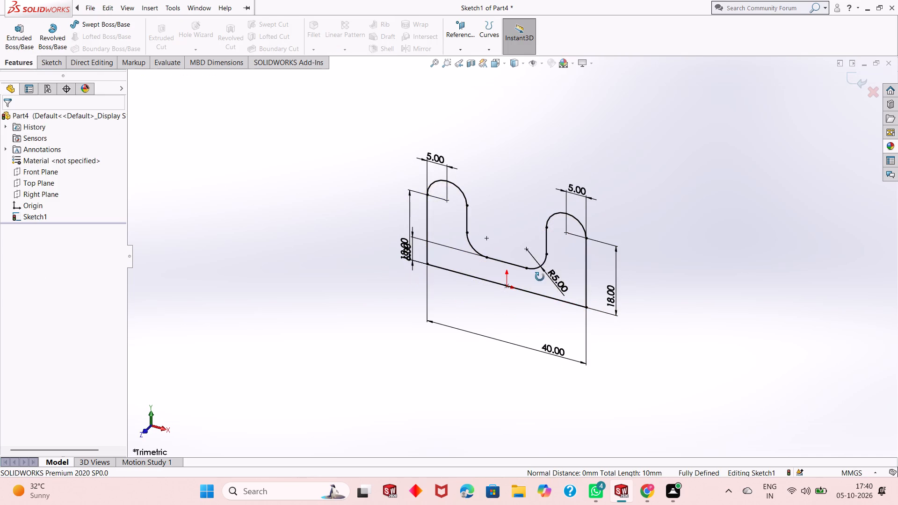
{"action": "middle_click_drag", "start_coordinate": [540, 277], "coordinate": [539, 230]}
{"action": "scroll", "coordinate": [539, 230], "scroll_direction": "down", "scroll_amount": 4}
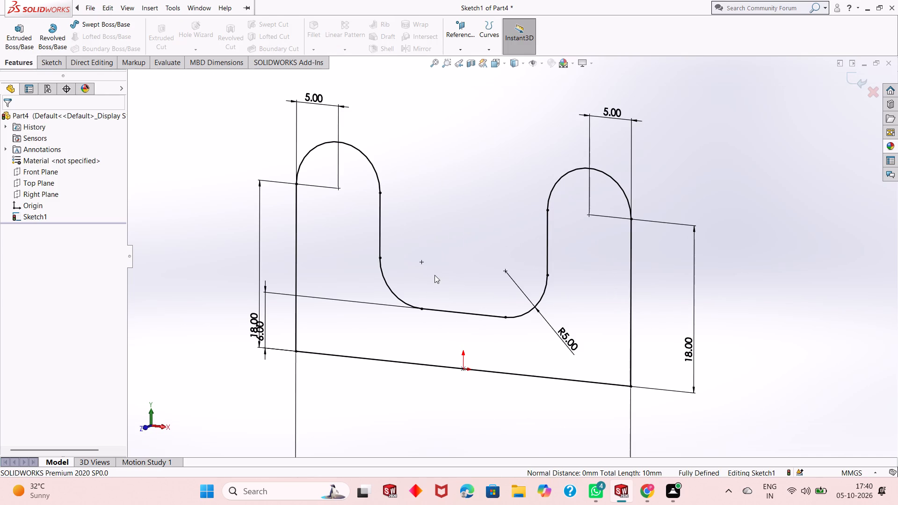
{"action": "middle_click_drag", "start_coordinate": [435, 275], "coordinate": [409, 289]}
{"action": "scroll", "coordinate": [410, 284], "scroll_direction": "down", "scroll_amount": 3}
{"action": "middle_click_drag", "start_coordinate": [432, 300], "coordinate": [434, 289]}
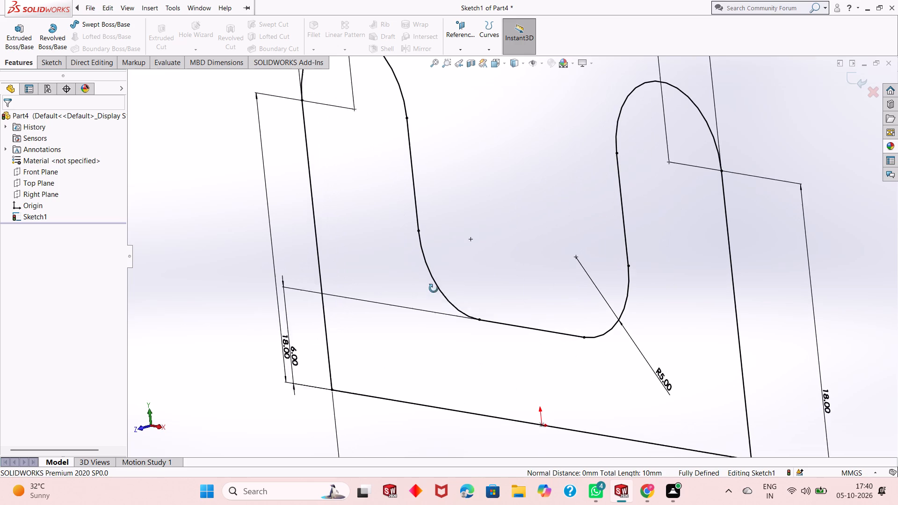
{"action": "middle_click_drag", "start_coordinate": [434, 289], "coordinate": [434, 289]}
{"action": "key", "text": "ctrl+8"}
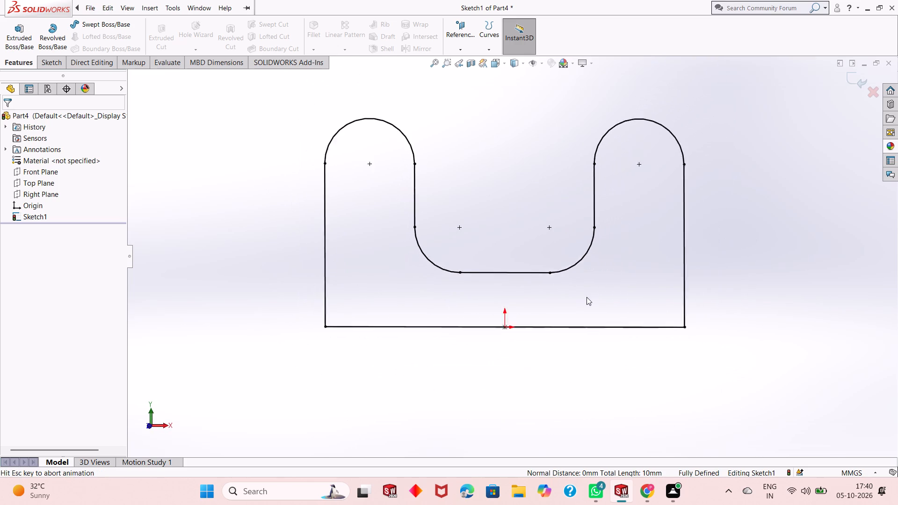
{"action": "scroll", "coordinate": [550, 247], "scroll_direction": "up", "scroll_amount": 1}
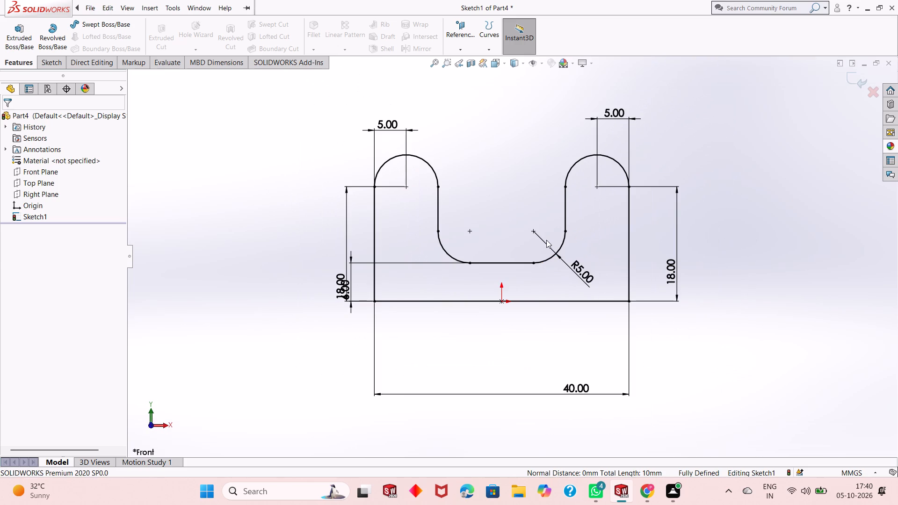
{"action": "scroll", "coordinate": [435, 247], "scroll_direction": "down", "scroll_amount": 1}
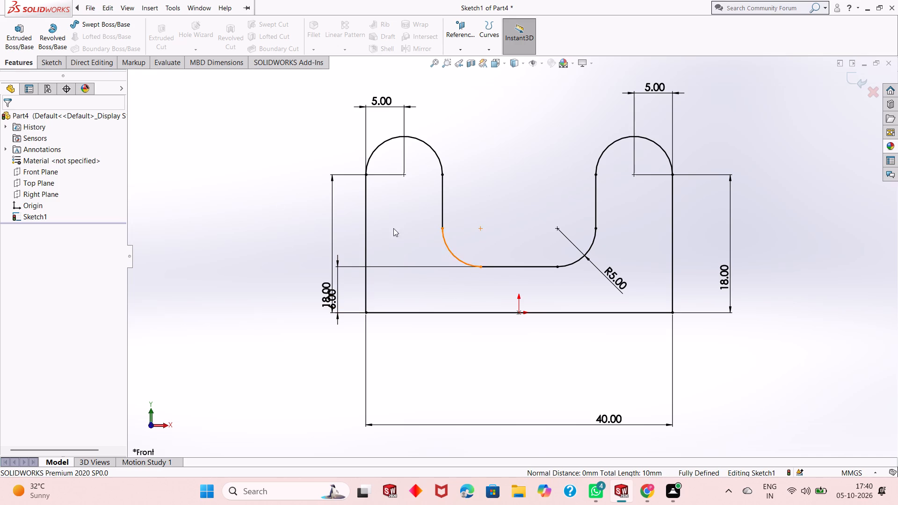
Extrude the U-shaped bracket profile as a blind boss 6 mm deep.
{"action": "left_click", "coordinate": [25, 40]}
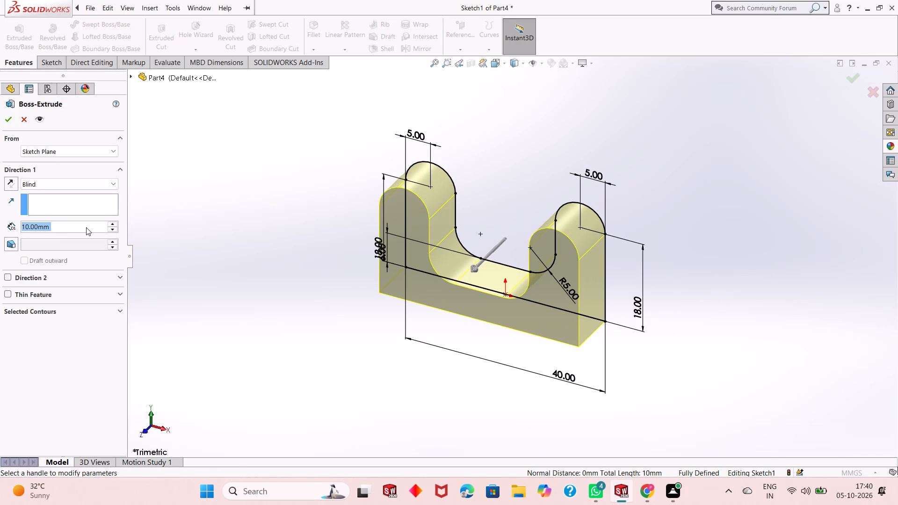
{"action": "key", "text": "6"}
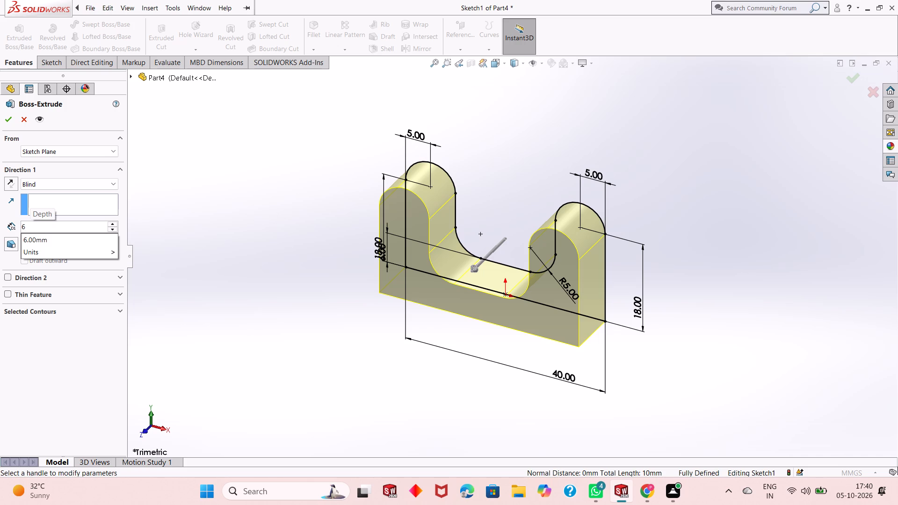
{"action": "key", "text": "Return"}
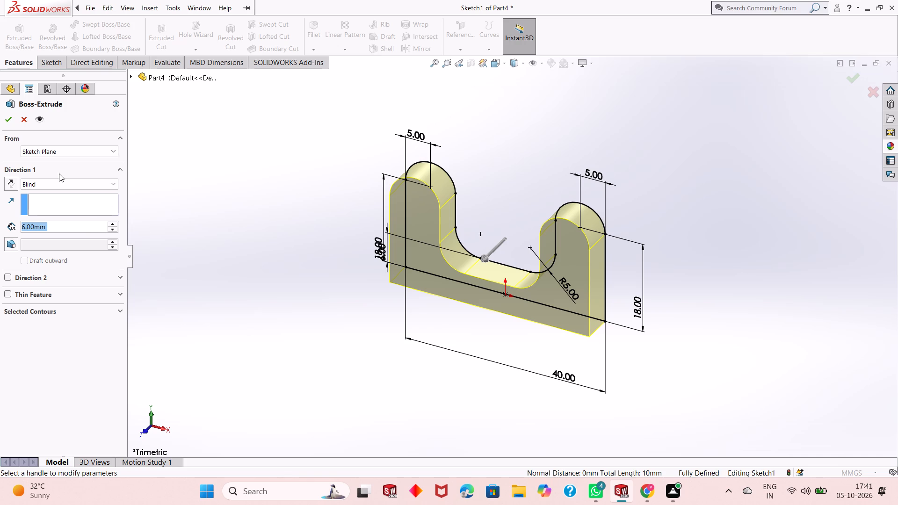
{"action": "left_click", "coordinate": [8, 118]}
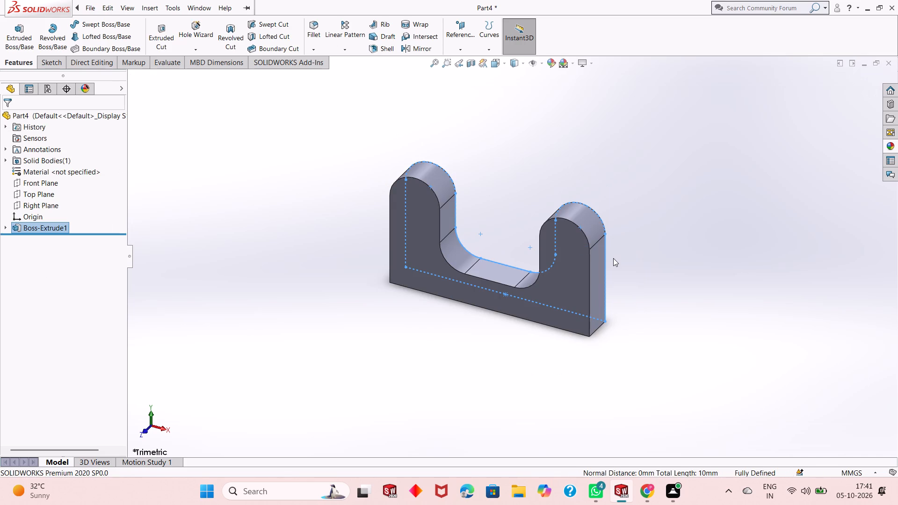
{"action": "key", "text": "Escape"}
Examine the extruded bracket from several angles and distances, including its rounded arm ends and inner fillets.
{"action": "middle_click_drag", "start_coordinate": [614, 259], "coordinate": [613, 238]}
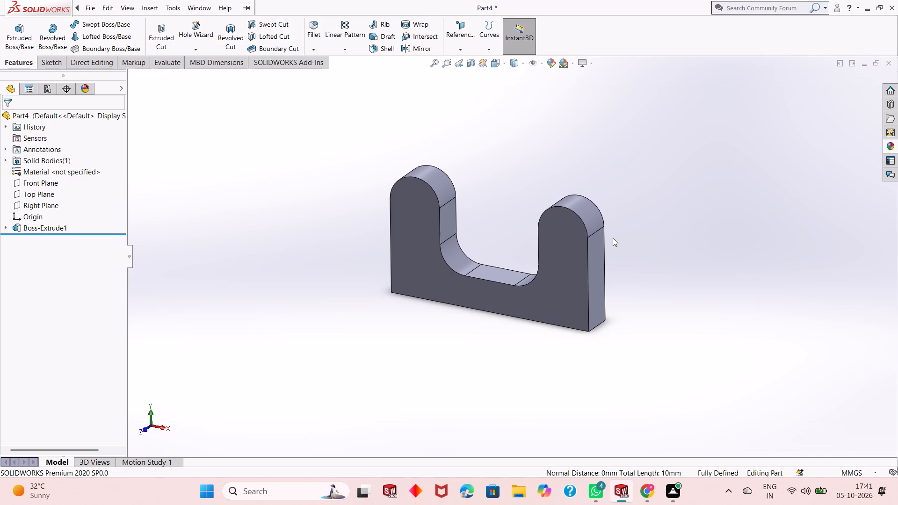
{"action": "scroll", "coordinate": [508, 224], "scroll_direction": "down", "scroll_amount": 1}
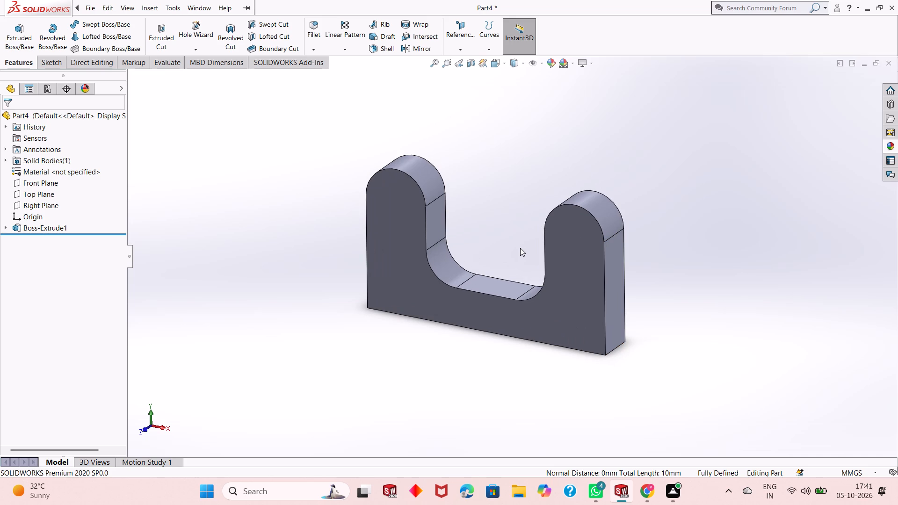
{"action": "key", "text": "Escape"}
{"action": "scroll", "coordinate": [488, 275], "scroll_direction": "up", "scroll_amount": 1}
{"action": "scroll", "coordinate": [497, 246], "scroll_direction": "down", "scroll_amount": 1}
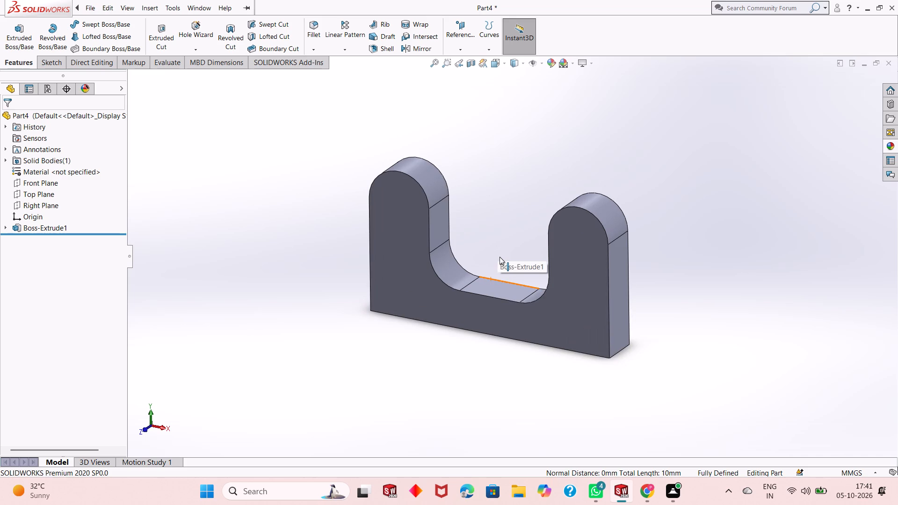
{"action": "key", "text": "Escape"}
{"action": "middle_click_drag", "start_coordinate": [500, 257], "coordinate": [483, 233]}
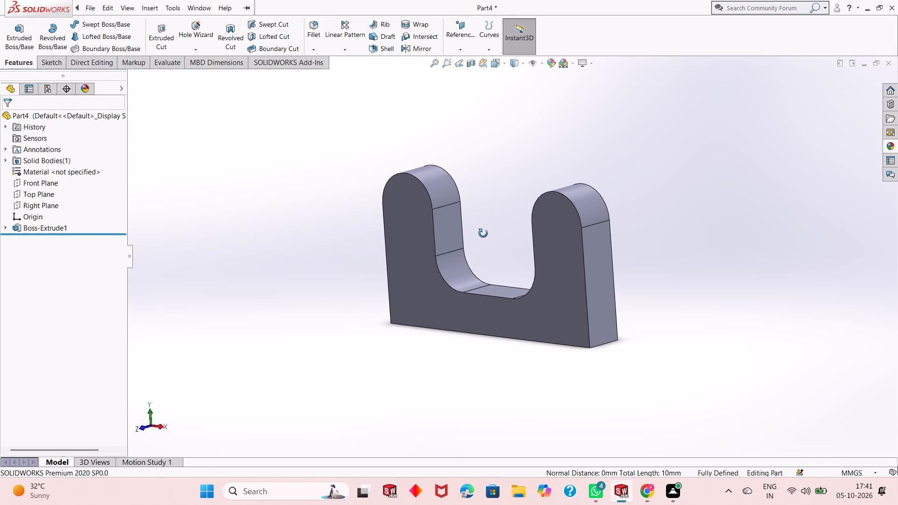
{"action": "middle_click_drag", "start_coordinate": [483, 233], "coordinate": [496, 224]}
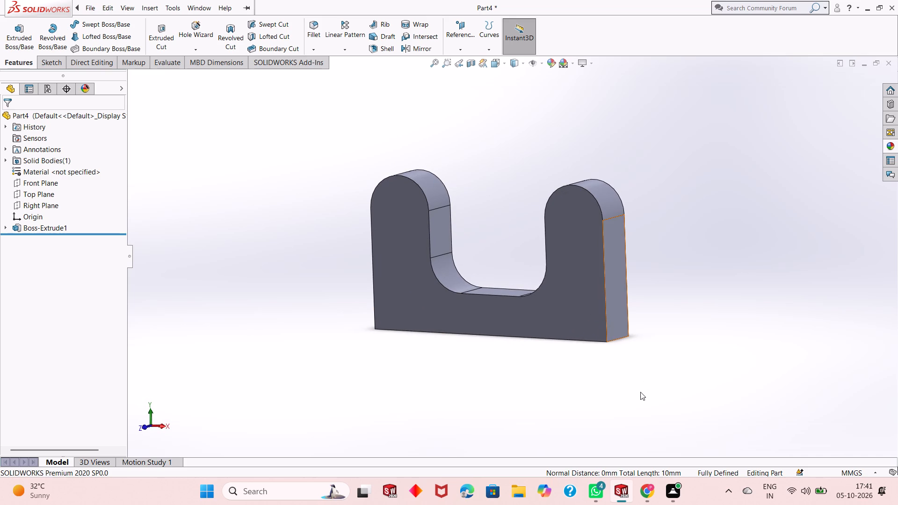
{"action": "middle_click", "coordinate": [558, 303]}
{"action": "key", "text": "Escape"}
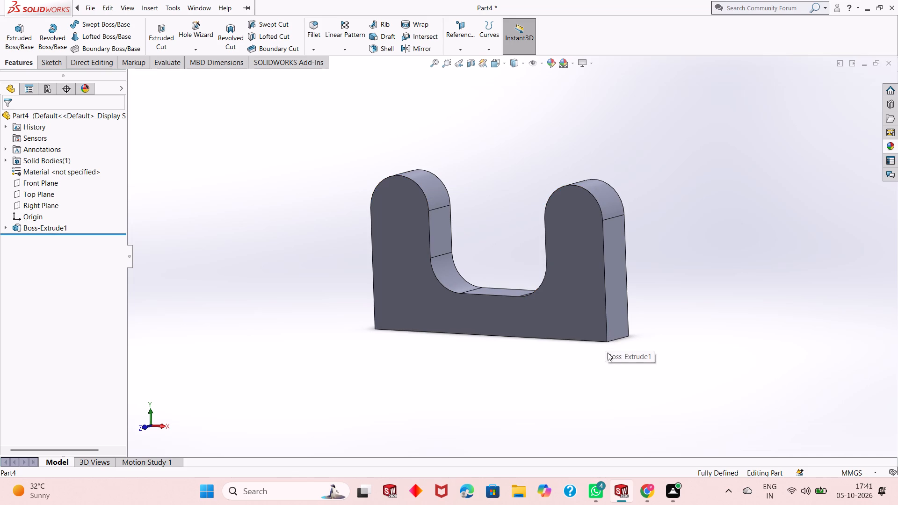
{"action": "key", "text": "Escape"}
{"action": "middle_click_drag", "start_coordinate": [513, 275], "coordinate": [508, 303]}
{"action": "middle_click_drag", "start_coordinate": [508, 249], "coordinate": [506, 295]}
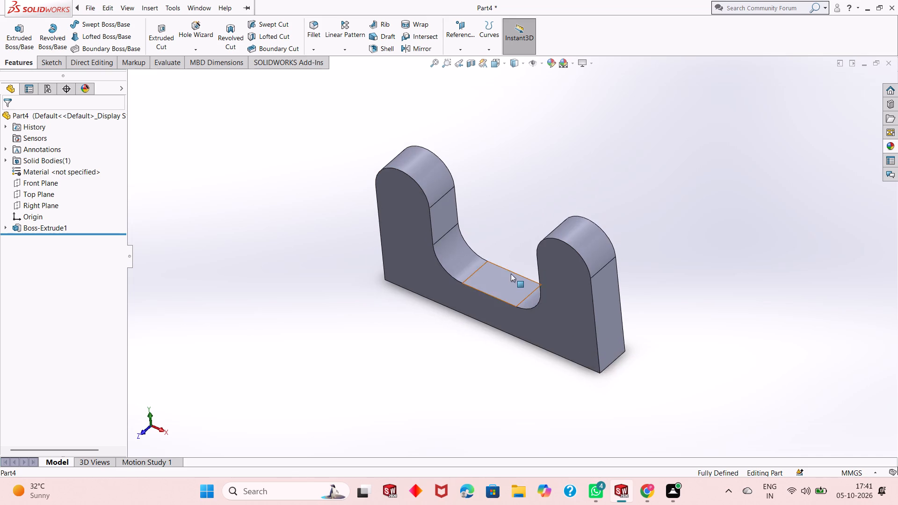
{"action": "scroll", "coordinate": [511, 274], "scroll_direction": "down", "scroll_amount": 3}
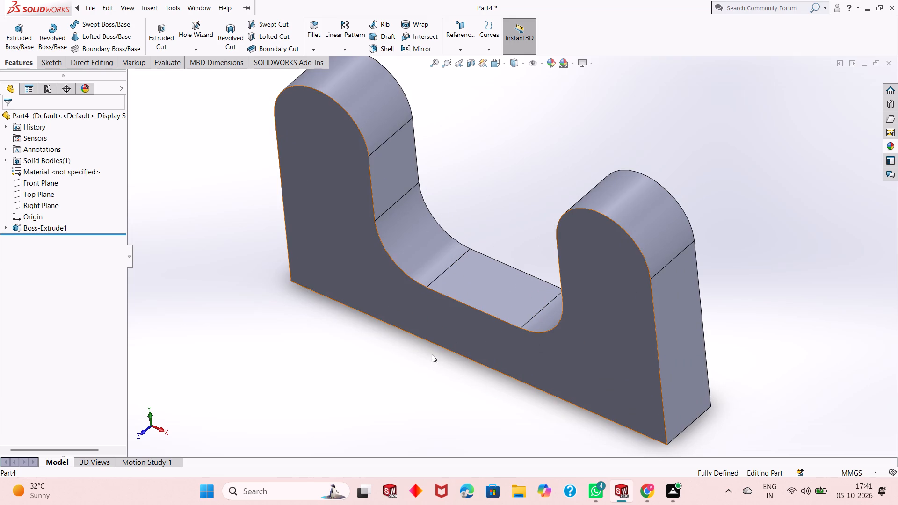
{"action": "key", "text": "Escape"}
{"action": "key", "text": "Escape"}
{"action": "scroll", "coordinate": [492, 259], "scroll_direction": "down", "scroll_amount": 3}
{"action": "scroll", "coordinate": [494, 298], "scroll_direction": "up", "scroll_amount": 4}
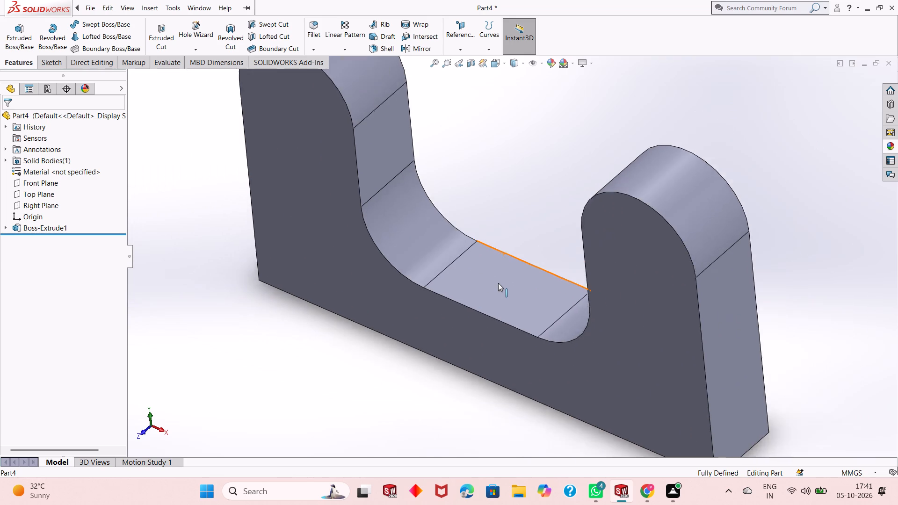
{"action": "scroll", "coordinate": [498, 283], "scroll_direction": "up", "scroll_amount": 4}
{"action": "middle_click_drag", "start_coordinate": [534, 216], "coordinate": [532, 216]}
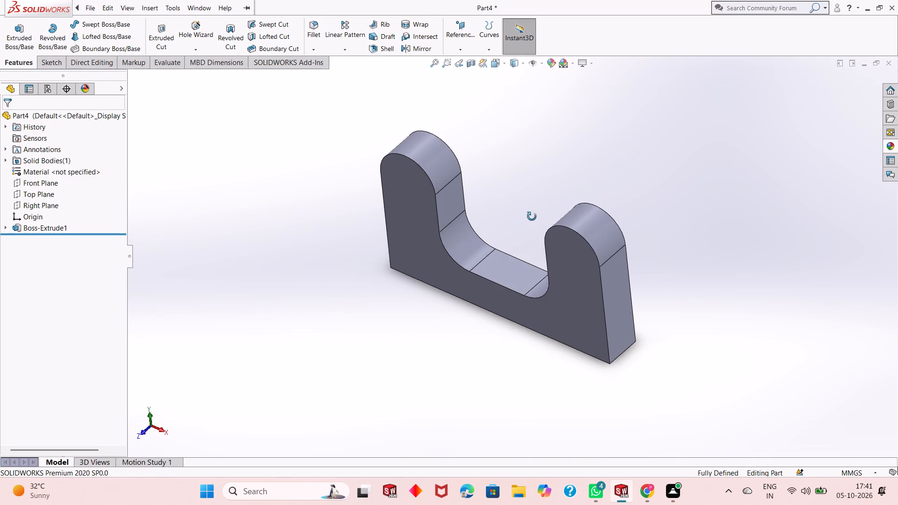
{"action": "middle_click_drag", "start_coordinate": [532, 216], "coordinate": [529, 210]}
{"action": "scroll", "coordinate": [522, 221], "scroll_direction": "down", "scroll_amount": 1}
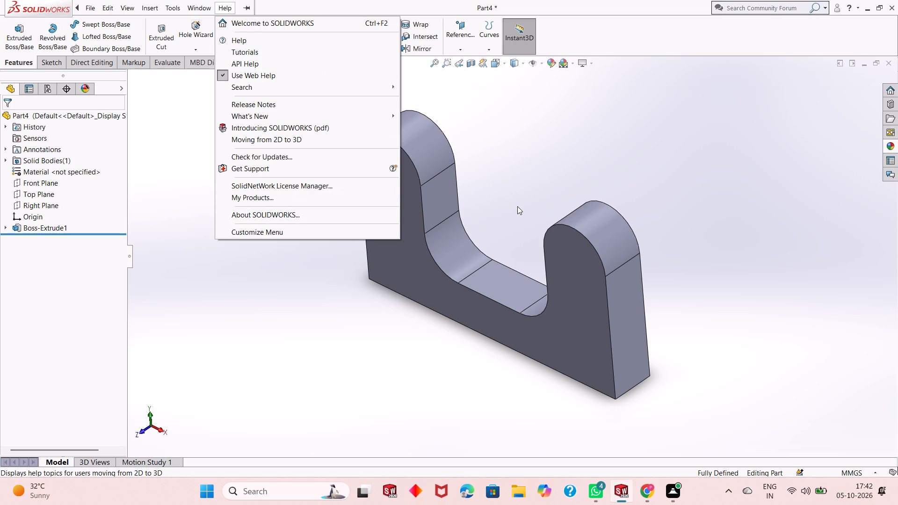
{"action": "key", "text": "Escape"}
{"action": "middle_click_drag", "start_coordinate": [532, 244], "coordinate": [543, 198]}
{"action": "middle_click_drag", "start_coordinate": [546, 189], "coordinate": [550, 182]}
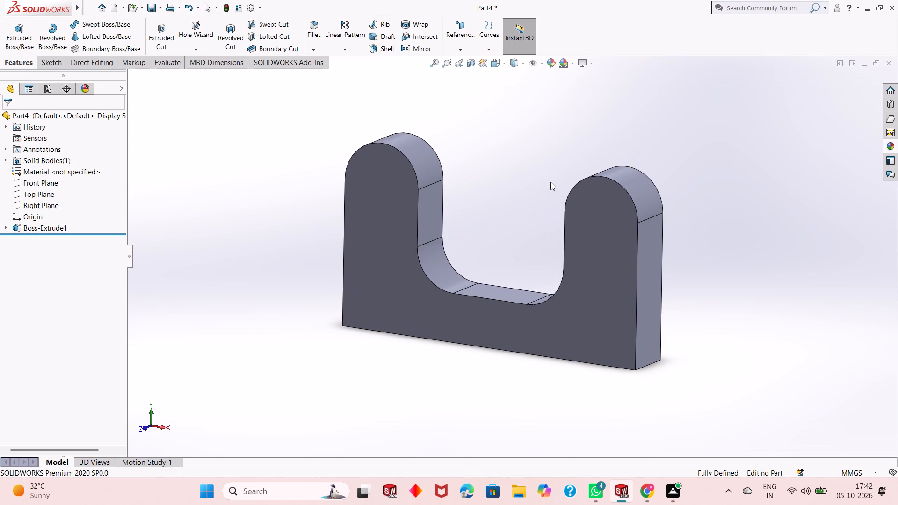
{"action": "scroll", "coordinate": [492, 246], "scroll_direction": "down", "scroll_amount": 1}
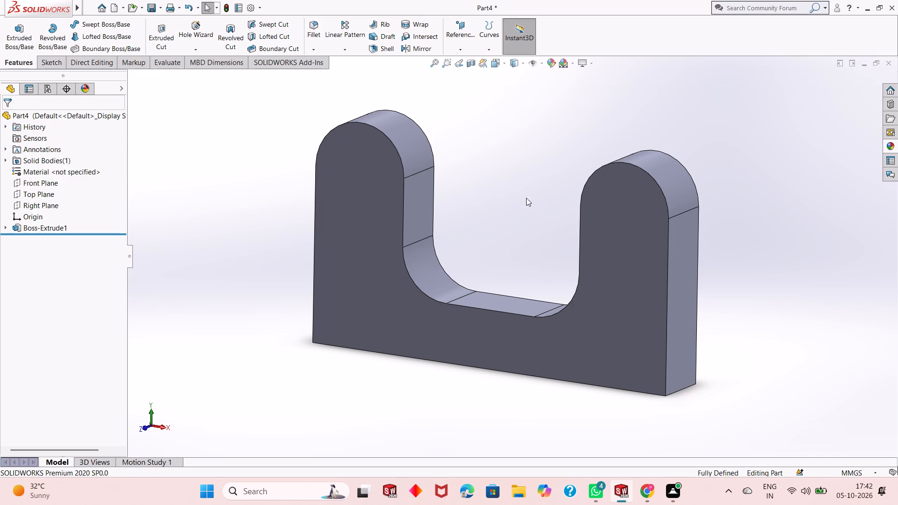
{"action": "key", "text": "grave"}
{"action": "key", "text": "Escape"}
{"action": "middle_click_drag", "start_coordinate": [514, 229], "coordinate": [487, 279]}
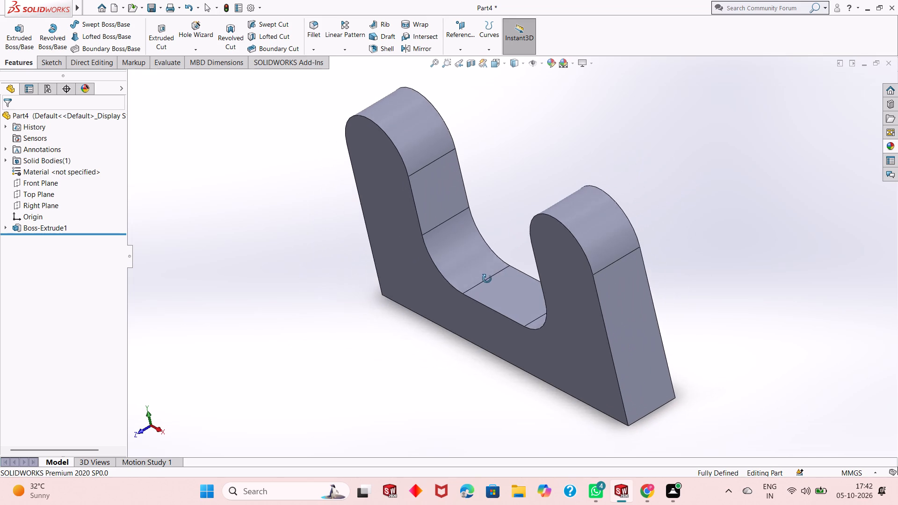
{"action": "middle_click_drag", "start_coordinate": [487, 279], "coordinate": [486, 277]}
{"action": "middle_click_drag", "start_coordinate": [494, 235], "coordinate": [538, 159]}
{"action": "middle_click_drag", "start_coordinate": [510, 223], "coordinate": [492, 262]}
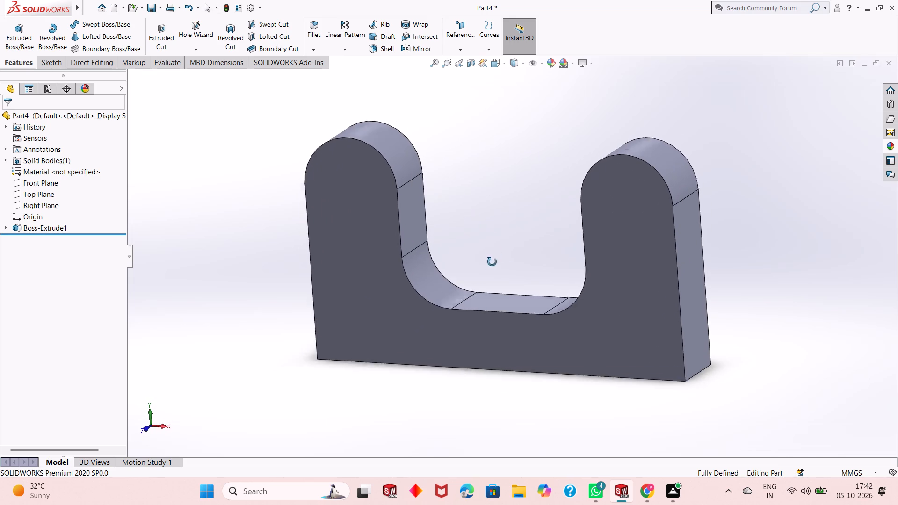
{"action": "middle_click_drag", "start_coordinate": [492, 262], "coordinate": [487, 274]}
{"action": "scroll", "coordinate": [489, 244], "scroll_direction": "down", "scroll_amount": 3}
{"action": "middle_click_drag", "start_coordinate": [514, 252], "coordinate": [483, 281]}
{"action": "scroll", "coordinate": [482, 278], "scroll_direction": "up", "scroll_amount": 4}
{"action": "middle_click_drag", "start_coordinate": [517, 231], "coordinate": [519, 232]}
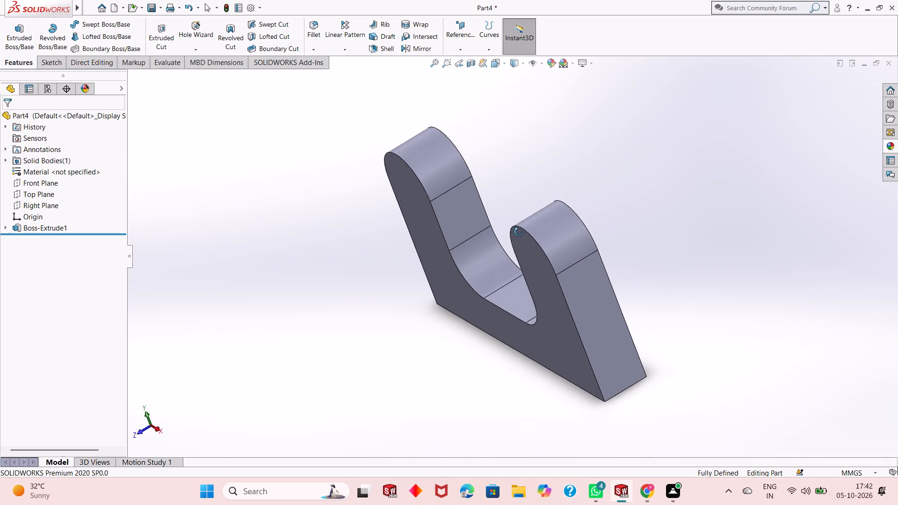
{"action": "middle_click_drag", "start_coordinate": [519, 232], "coordinate": [552, 232]}
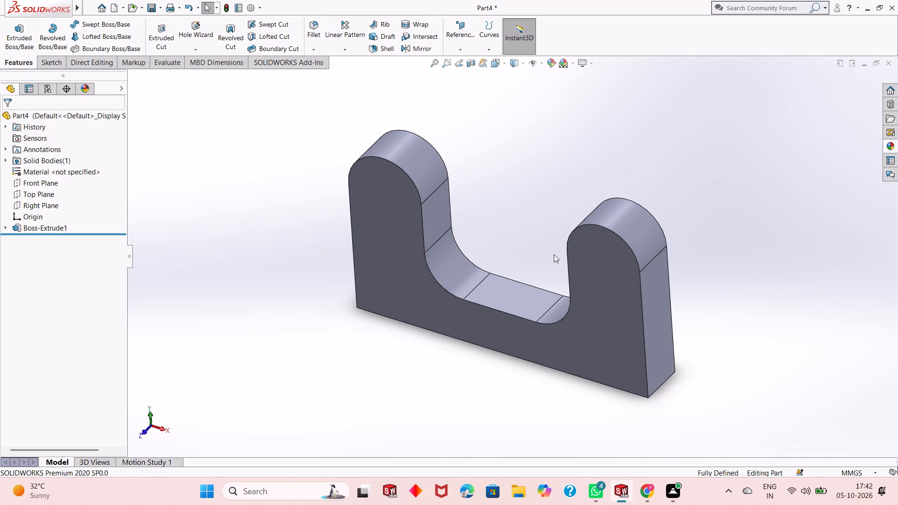
{"action": "scroll", "coordinate": [554, 254], "scroll_direction": "down", "scroll_amount": 3}
{"action": "middle_click_drag", "start_coordinate": [492, 273], "coordinate": [491, 240]}
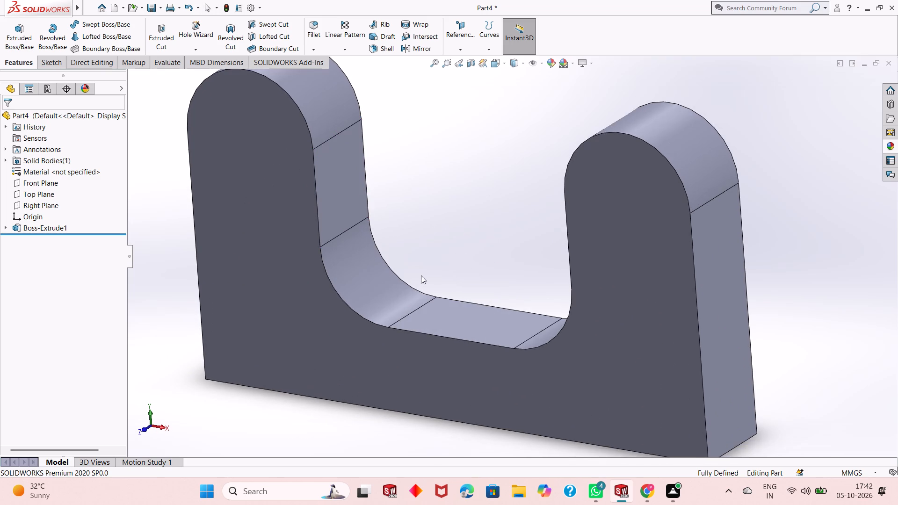
{"action": "scroll", "coordinate": [403, 275], "scroll_direction": "up", "scroll_amount": 3}
{"action": "scroll", "coordinate": [383, 216], "scroll_direction": "down", "scroll_amount": 1}
{"action": "middle_click_drag", "start_coordinate": [526, 282], "coordinate": [529, 256]}
{"action": "scroll", "coordinate": [529, 256], "scroll_direction": "down", "scroll_amount": 2}
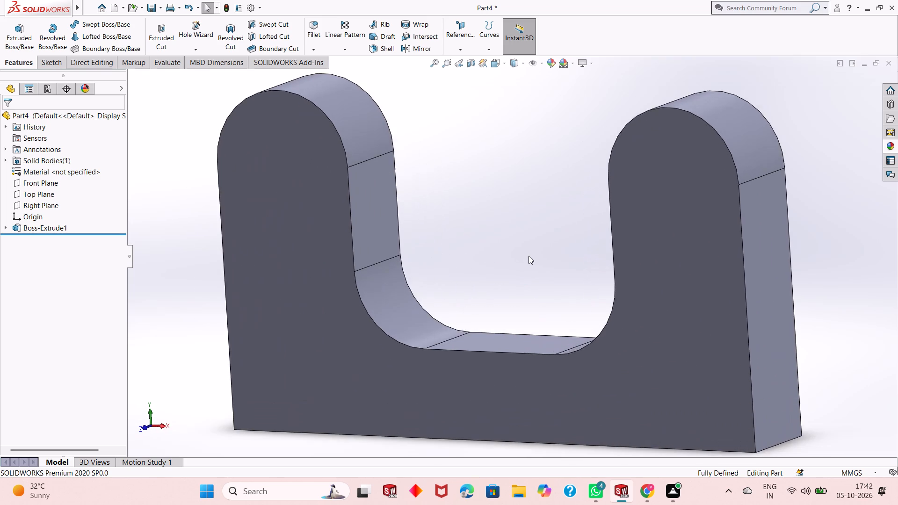
{"action": "scroll", "coordinate": [529, 256], "scroll_direction": "up", "scroll_amount": 4}
{"action": "scroll", "coordinate": [495, 270], "scroll_direction": "down", "scroll_amount": 2}
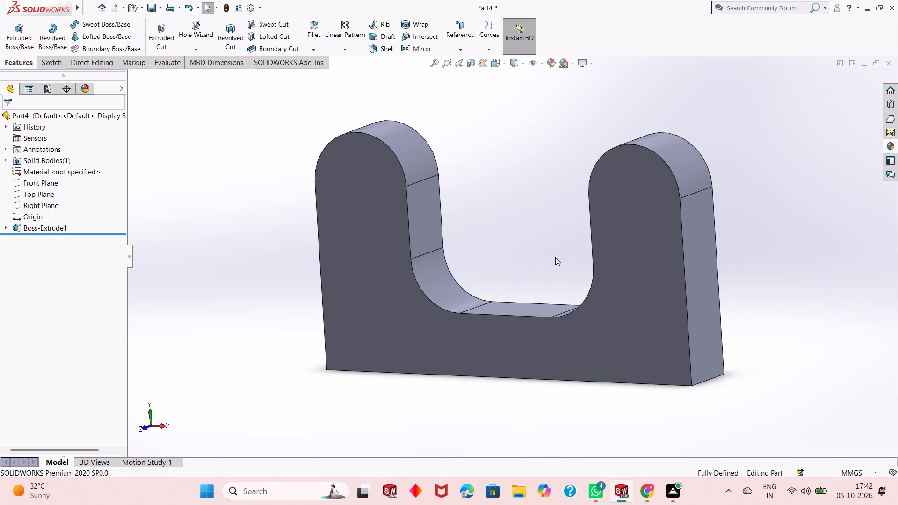
{"action": "key", "text": "Escape"}
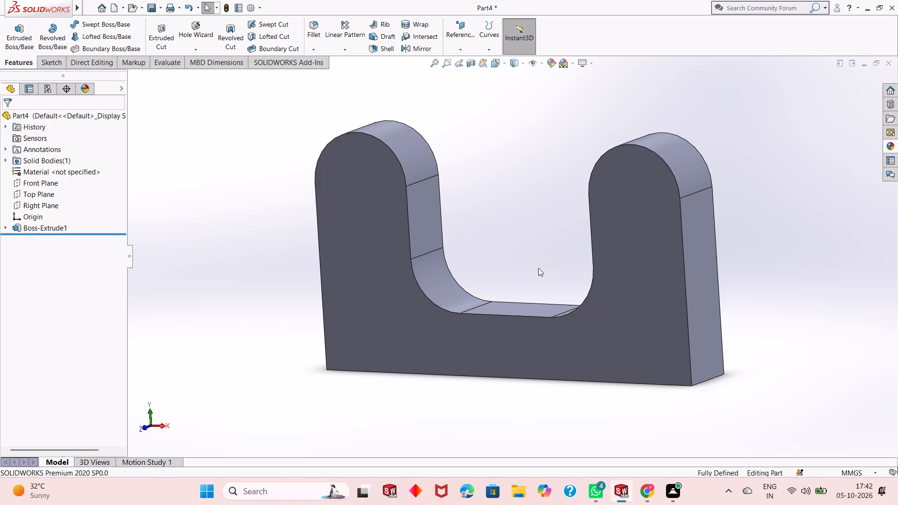
{"action": "middle_click_drag", "start_coordinate": [530, 256], "coordinate": [537, 257]}
{"action": "middle_click", "coordinate": [538, 262]}
{"action": "middle_click", "coordinate": [540, 278]}
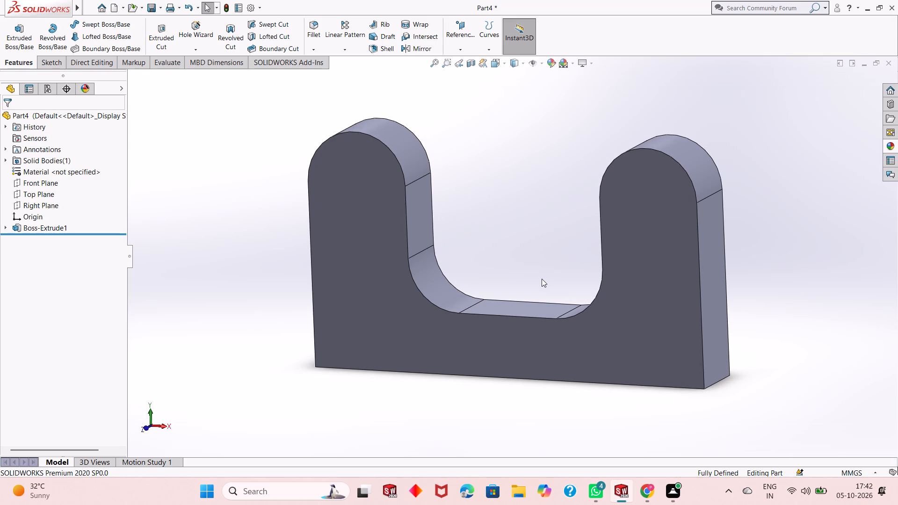
{"action": "middle_click_drag", "start_coordinate": [553, 279], "coordinate": [547, 290]}
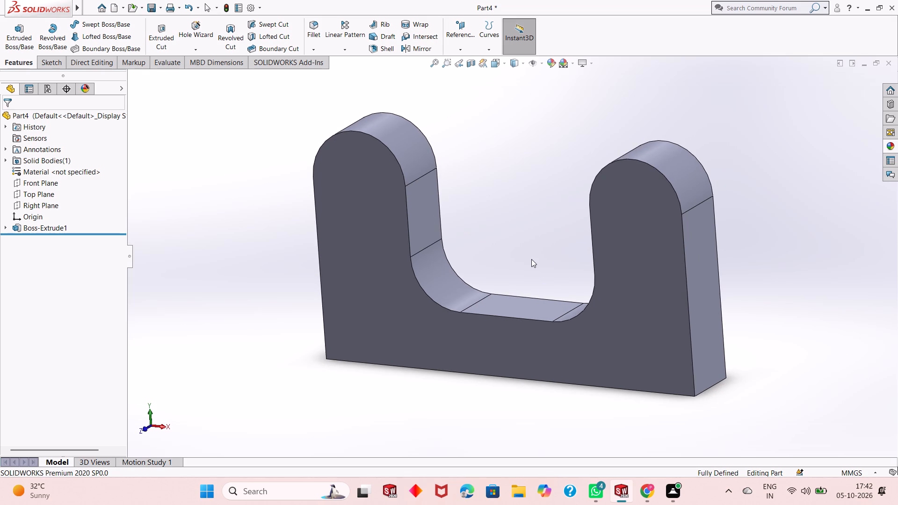
{"action": "scroll", "coordinate": [496, 236], "scroll_direction": "down", "scroll_amount": 3}
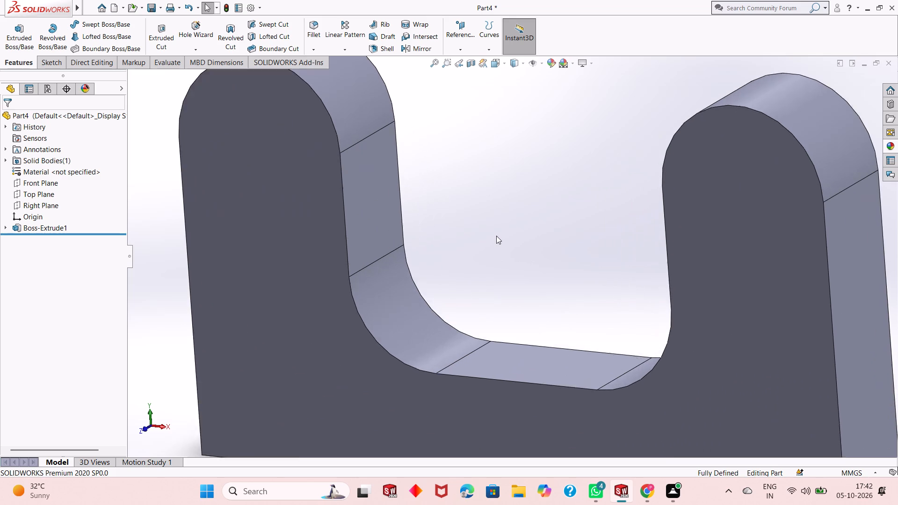
{"action": "scroll", "coordinate": [496, 236], "scroll_direction": "up", "scroll_amount": 4}
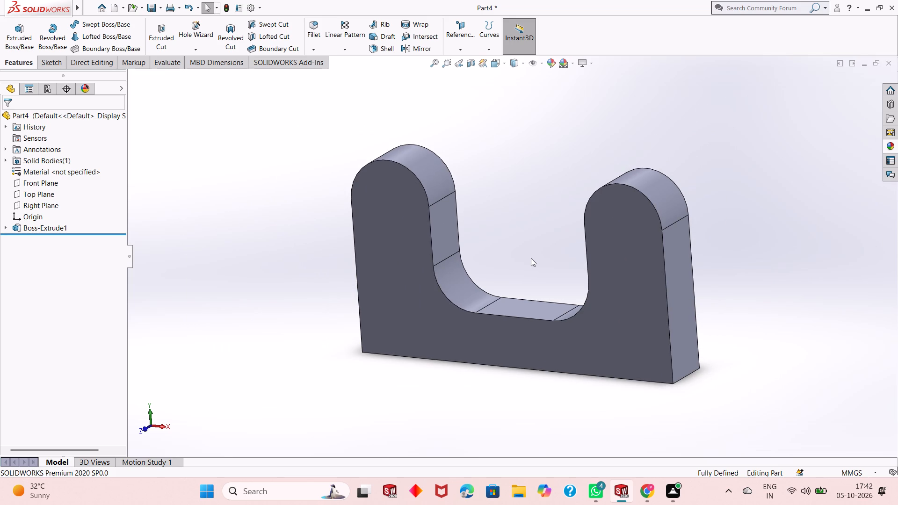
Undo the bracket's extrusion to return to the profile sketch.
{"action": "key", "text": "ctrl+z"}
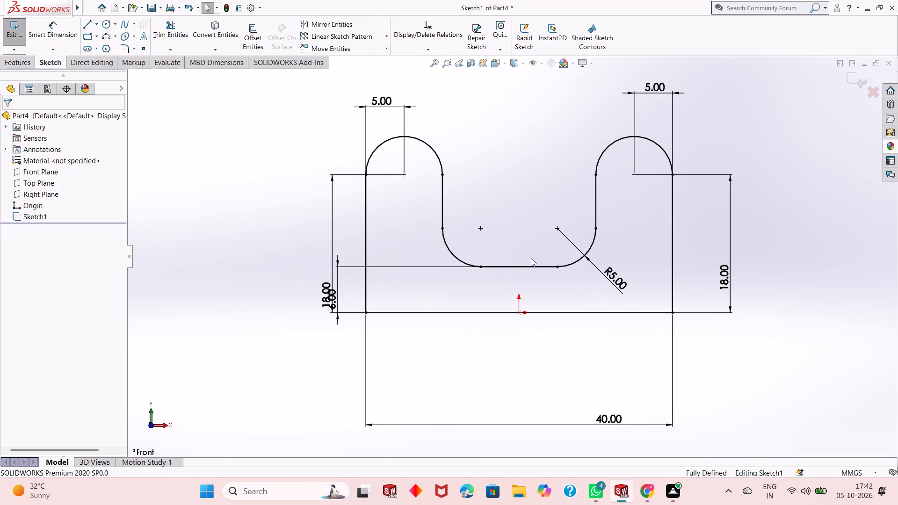
Undo the deletions of the two short lines to the arc centres and the 40 mm line joining the outer walls.
{"action": "key", "text": "ctrl+z"}
{"action": "key", "text": "ctrl+z"}
{"action": "key", "text": "ctrl+z"}
{"action": "key", "text": "ctrl+z"}
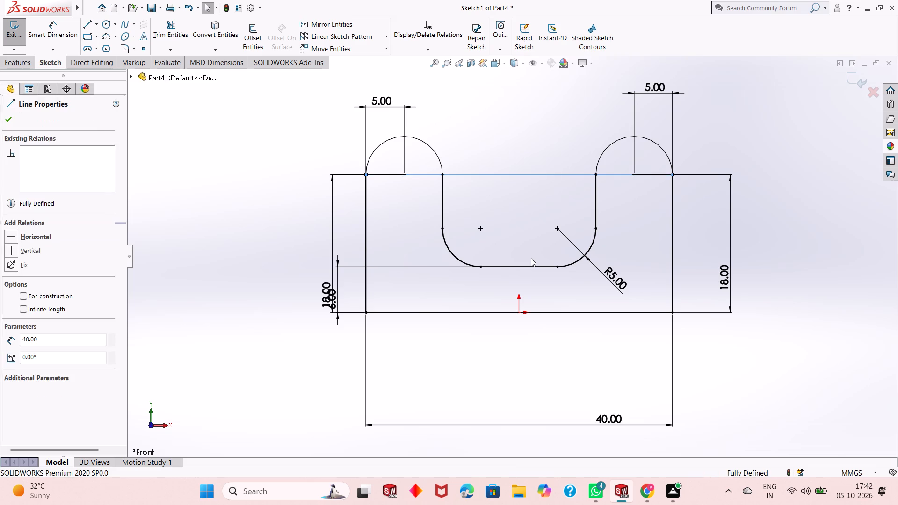
Undo the trimming of both arm-end circles, the 40 mm joining line and the 5 mm inner sketch fillets.
{"action": "key", "text": "ctrl+z"}
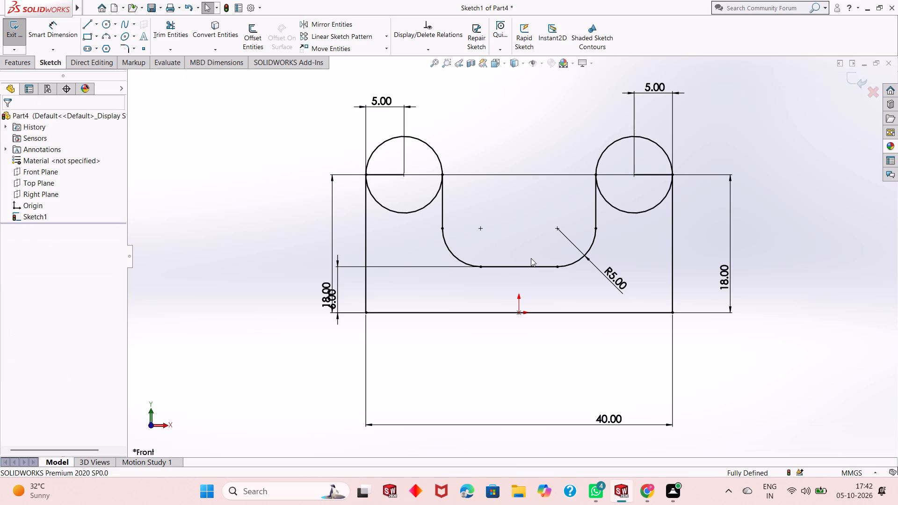
{"action": "key", "text": "ctrl+z"}
{"action": "key", "text": "ctrl+z"}
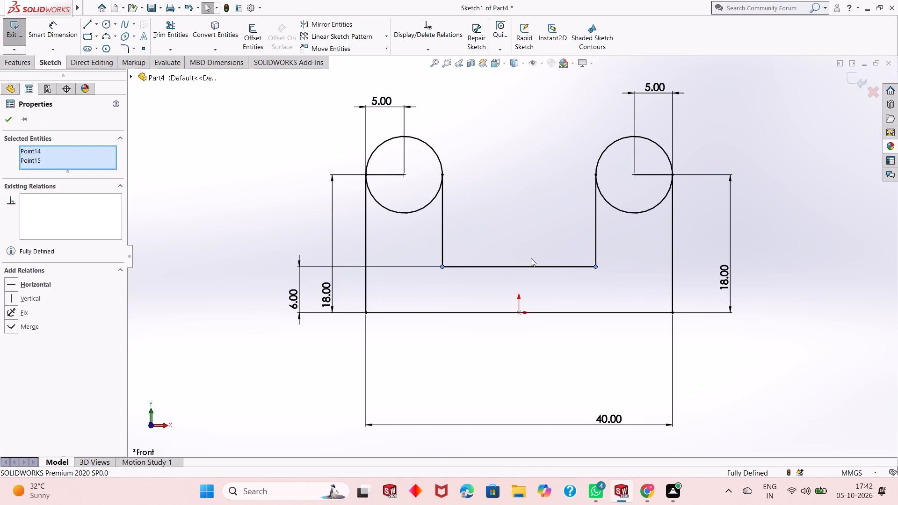
{"action": "key", "text": "Escape"}
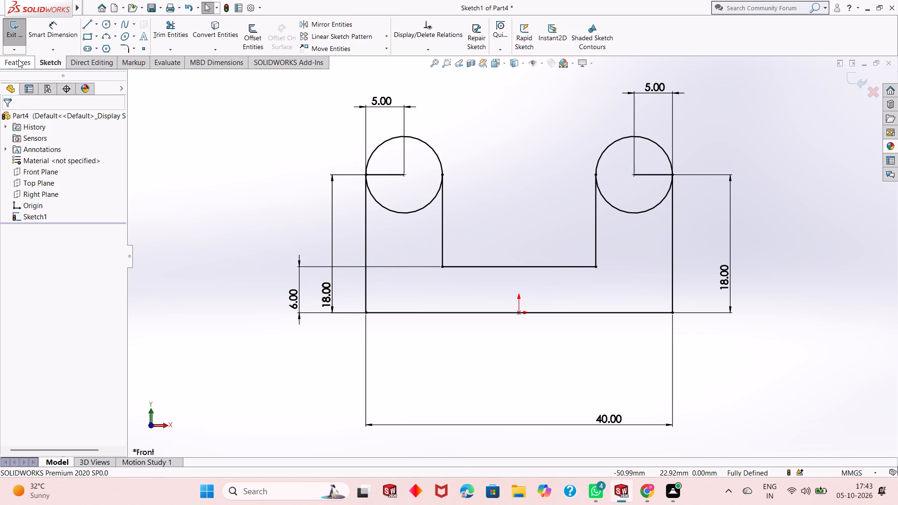
{"action": "key", "text": "Escape"}
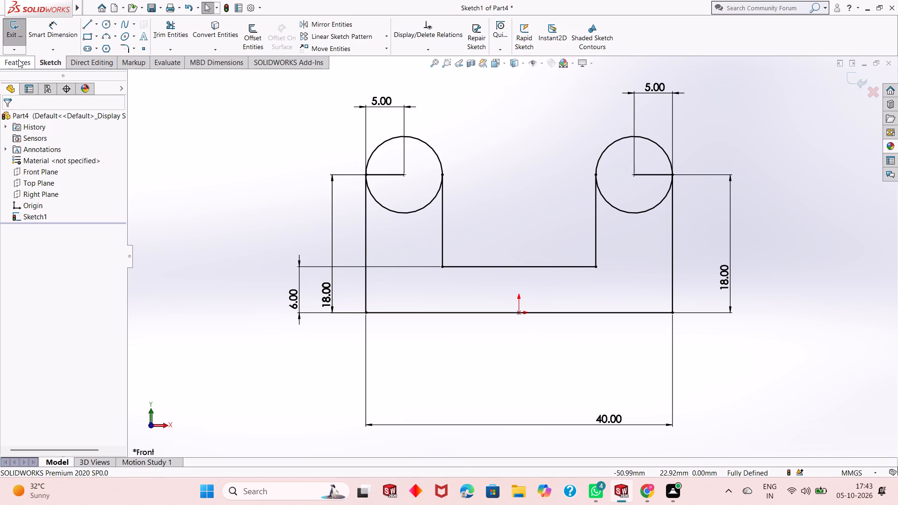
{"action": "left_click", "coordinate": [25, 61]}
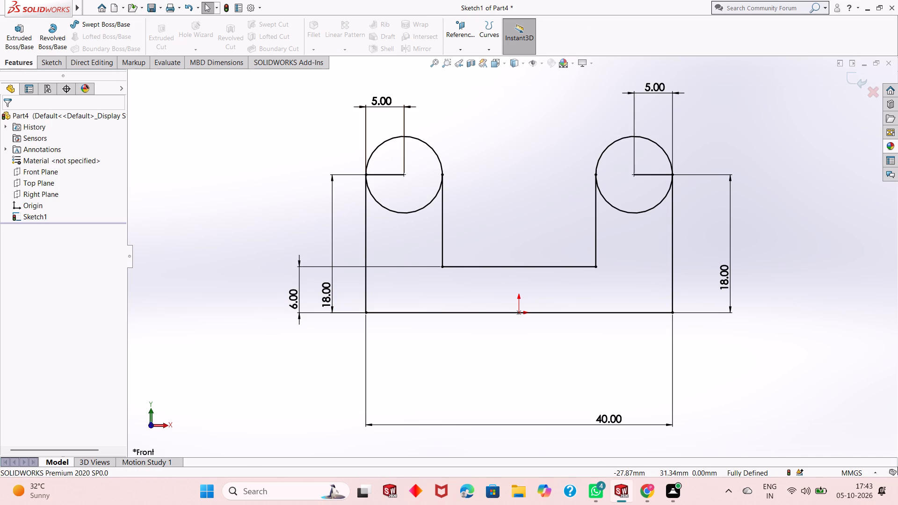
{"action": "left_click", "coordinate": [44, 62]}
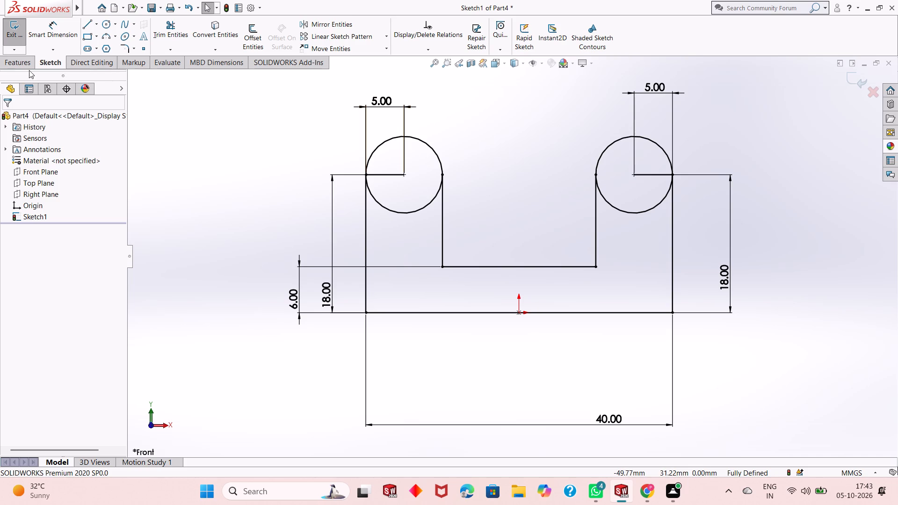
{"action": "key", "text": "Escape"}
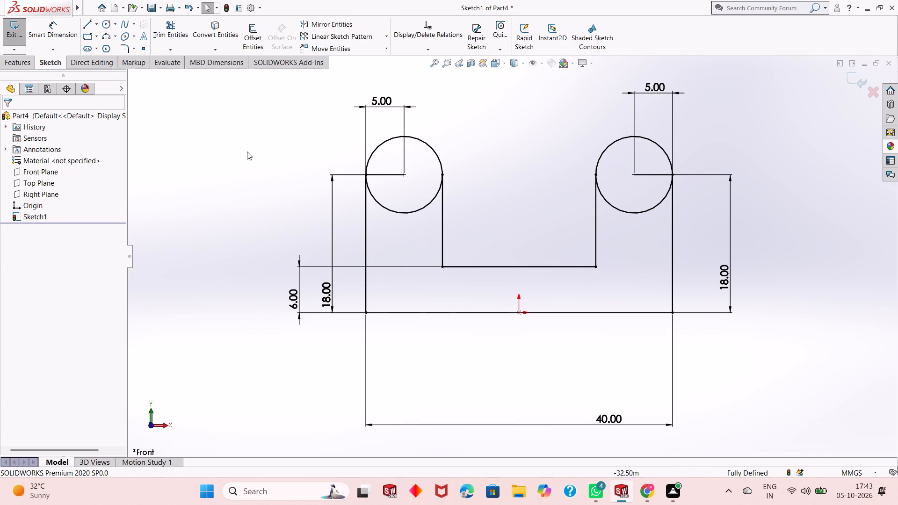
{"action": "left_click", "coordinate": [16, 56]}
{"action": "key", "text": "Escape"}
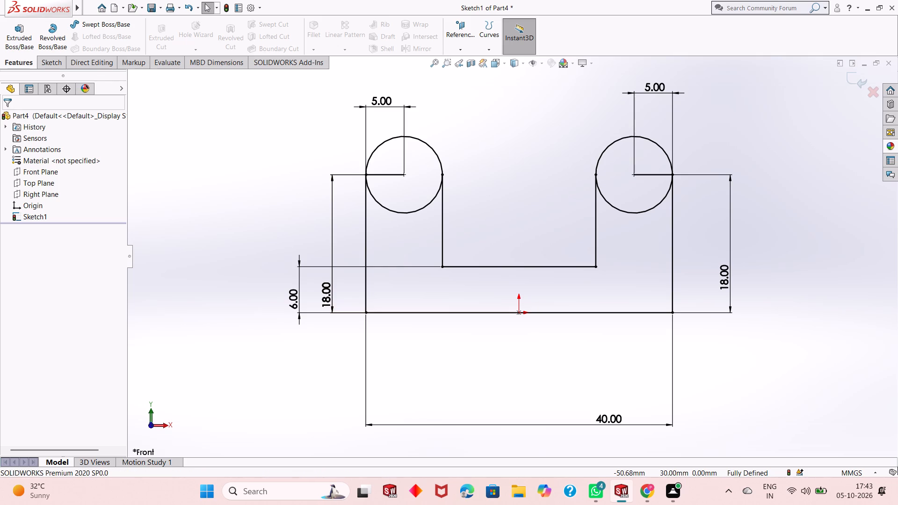
Trim away the lower halves of both arm-end circles to leave rounded arm tops.
{"action": "left_click", "coordinate": [56, 66]}
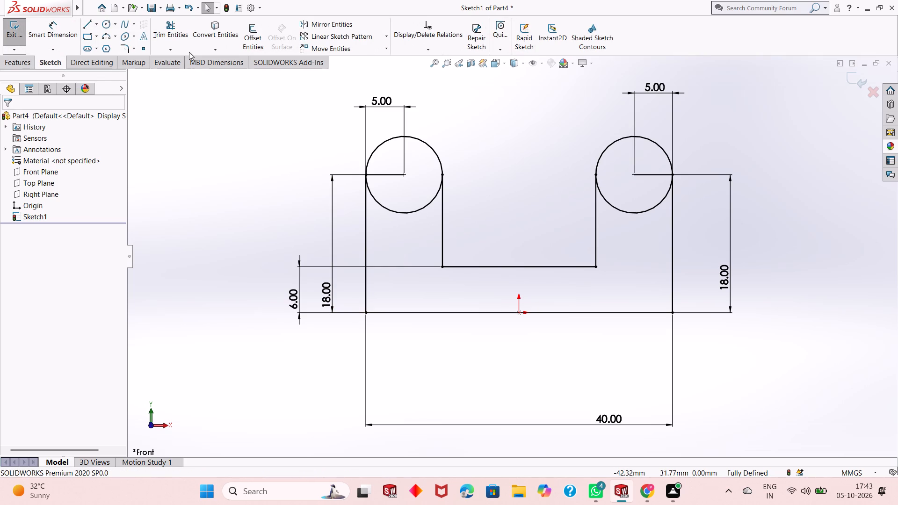
{"action": "left_click", "coordinate": [165, 37]}
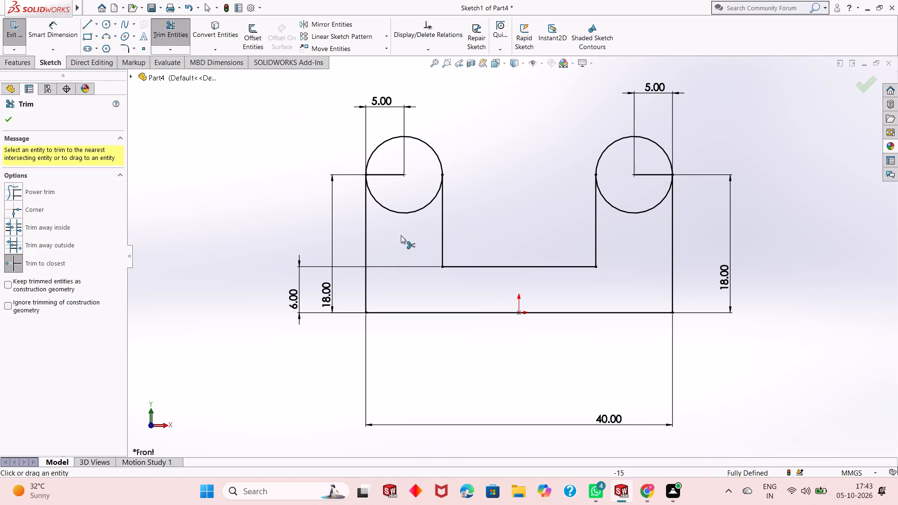
{"action": "left_click", "coordinate": [403, 212]}
{"action": "left_click", "coordinate": [614, 208]}
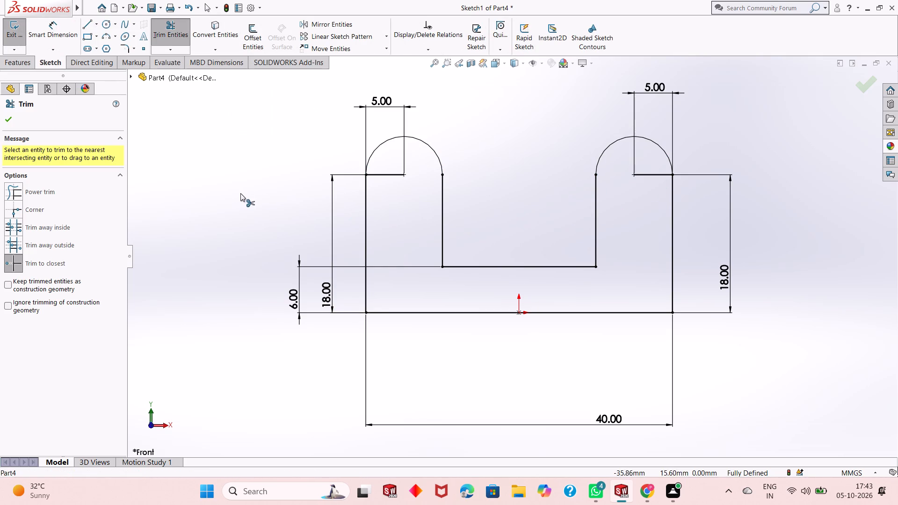
{"action": "right_click", "coordinate": [239, 193]}
{"action": "left_click", "coordinate": [266, 224]}
Extrude the closed U-shaped profile region as a blind boss 6 mm deep.
{"action": "middle_click_drag", "start_coordinate": [477, 222], "coordinate": [438, 247]}
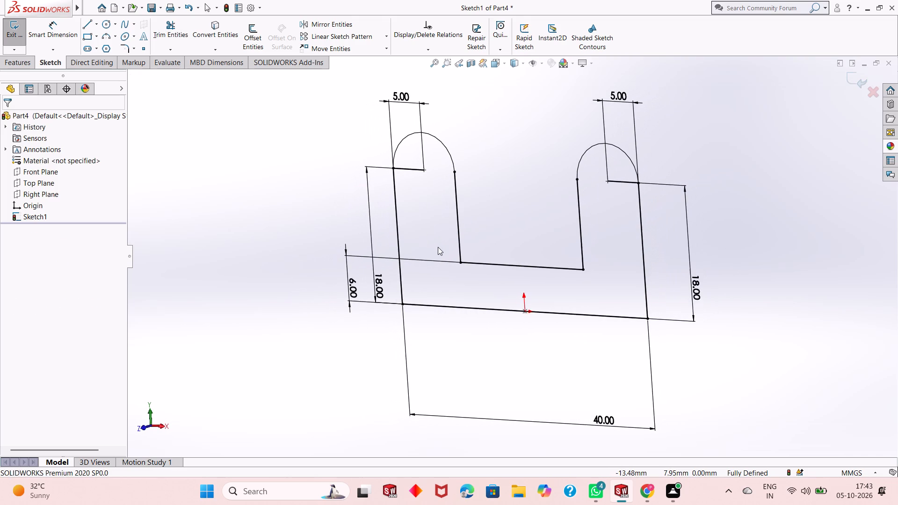
{"action": "left_click", "coordinate": [16, 65]}
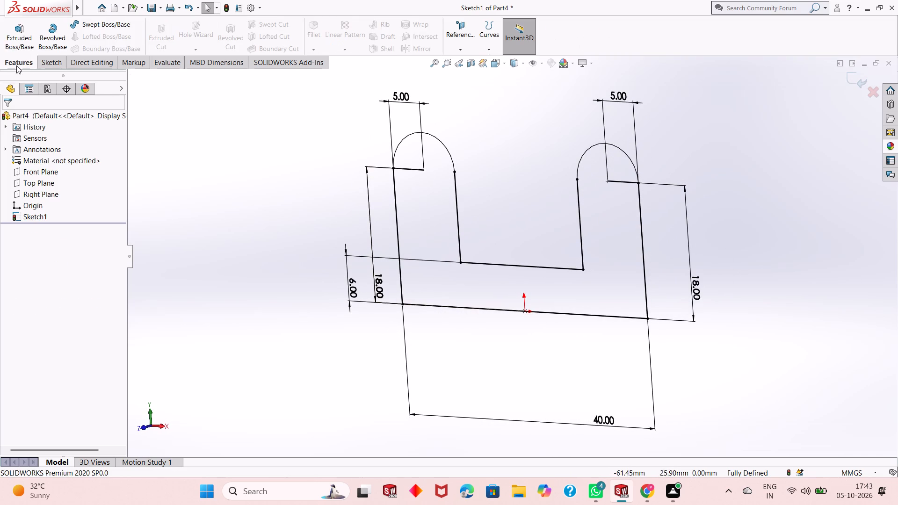
{"action": "left_click", "coordinate": [18, 43]}
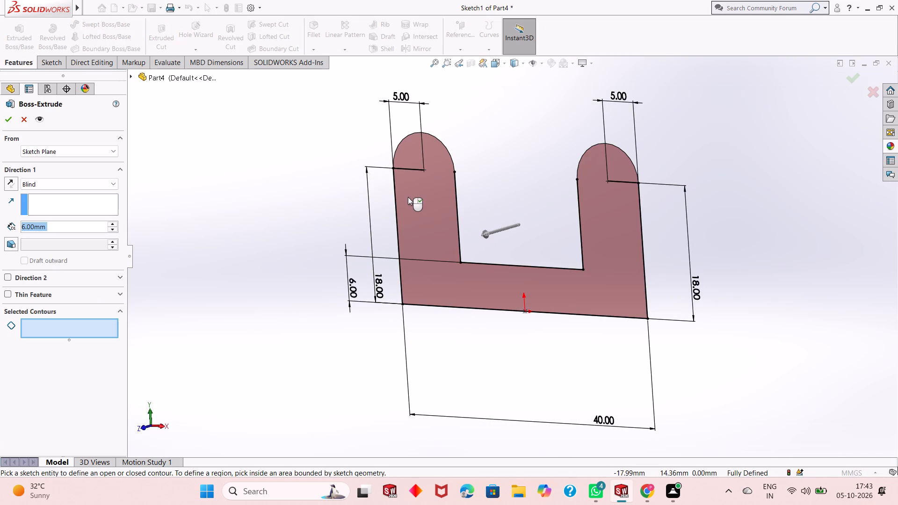
{"action": "left_click", "coordinate": [408, 197]}
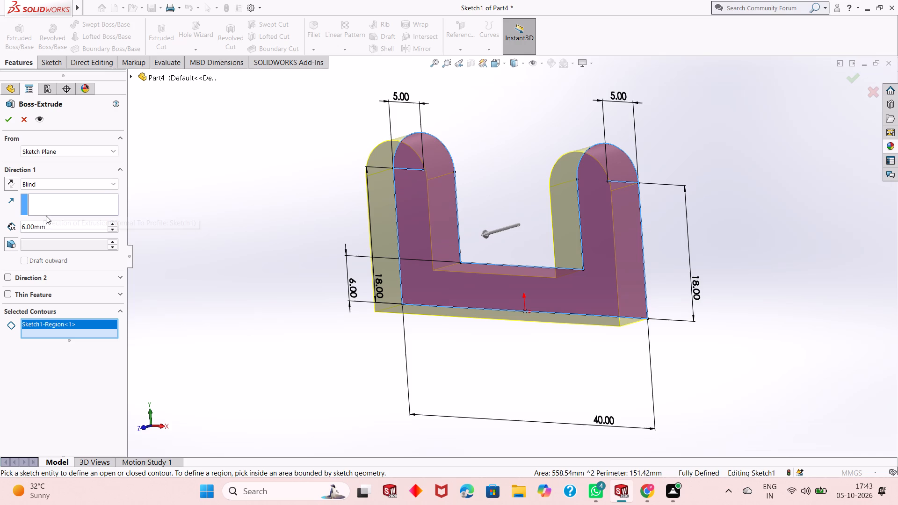
{"action": "left_click", "coordinate": [6, 121]}
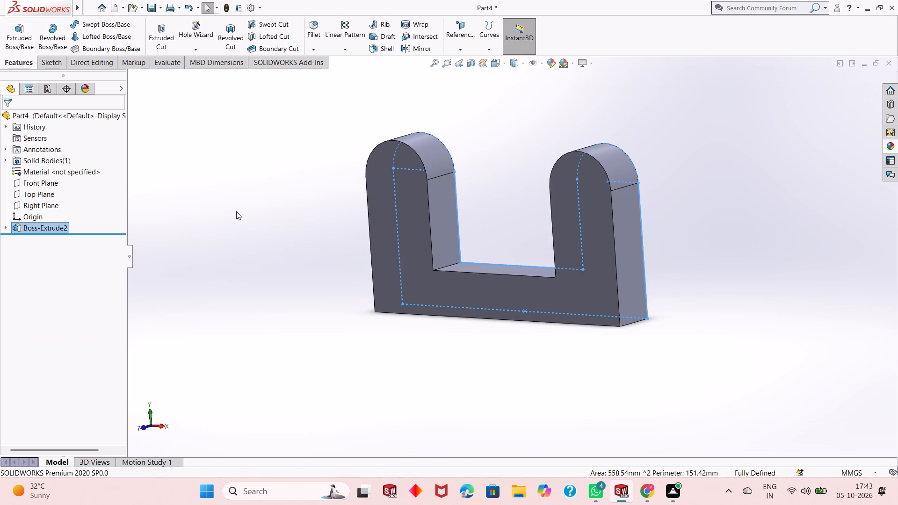
{"action": "key", "text": "Escape"}
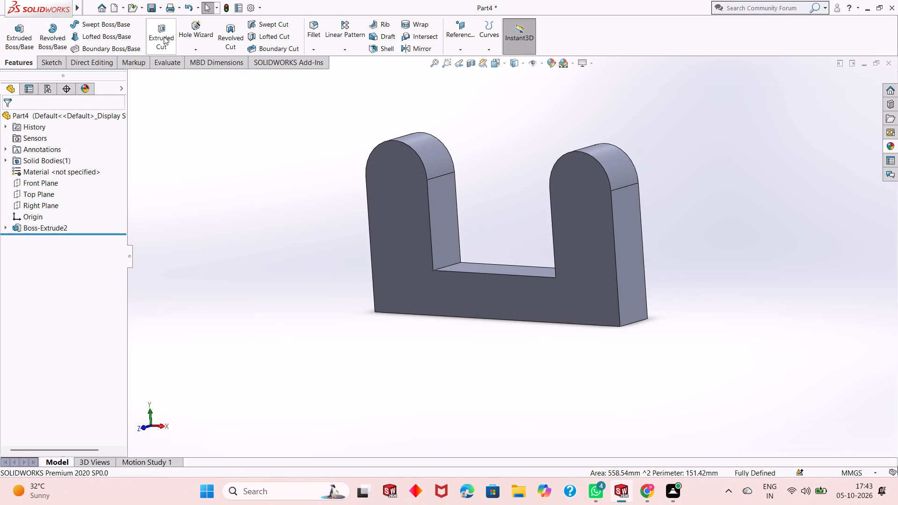
Fillet the two inner bottom edges of the U-shaped bracket with a 5 mm radius.
{"action": "left_click", "coordinate": [310, 34]}
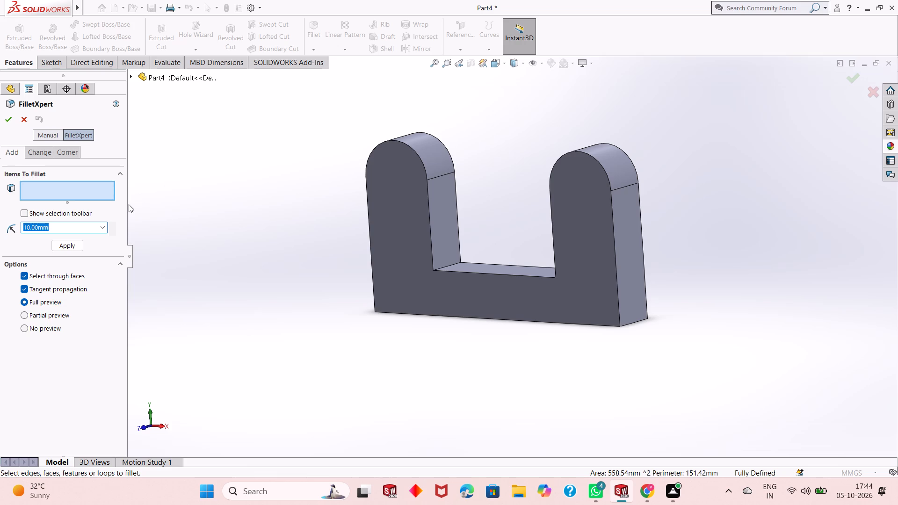
{"action": "key", "text": "5"}
{"action": "key", "text": "Return"}
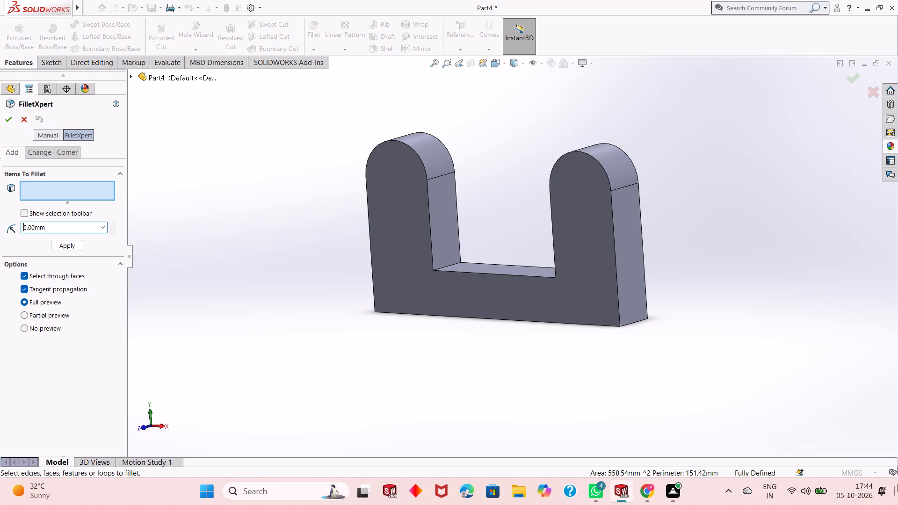
{"action": "left_click", "coordinate": [451, 264]}
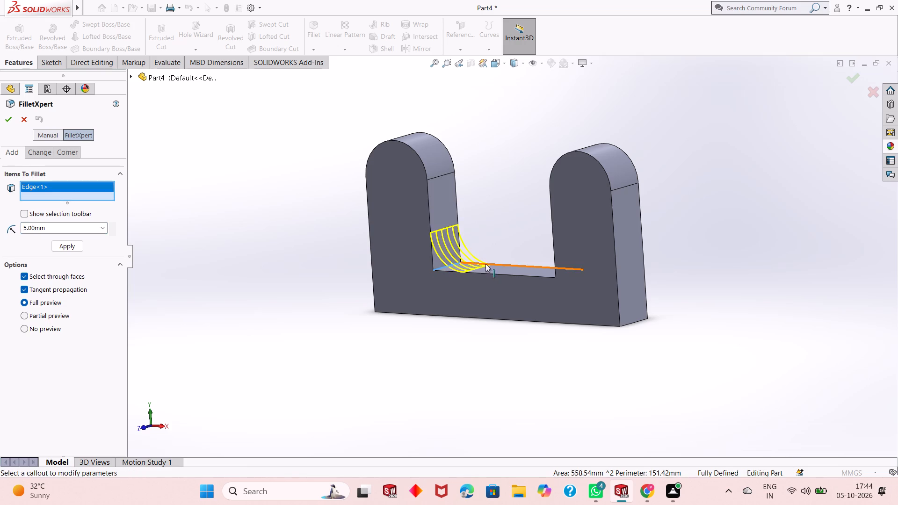
{"action": "middle_click_drag", "start_coordinate": [486, 263], "coordinate": [573, 256]}
{"action": "left_click", "coordinate": [557, 271]}
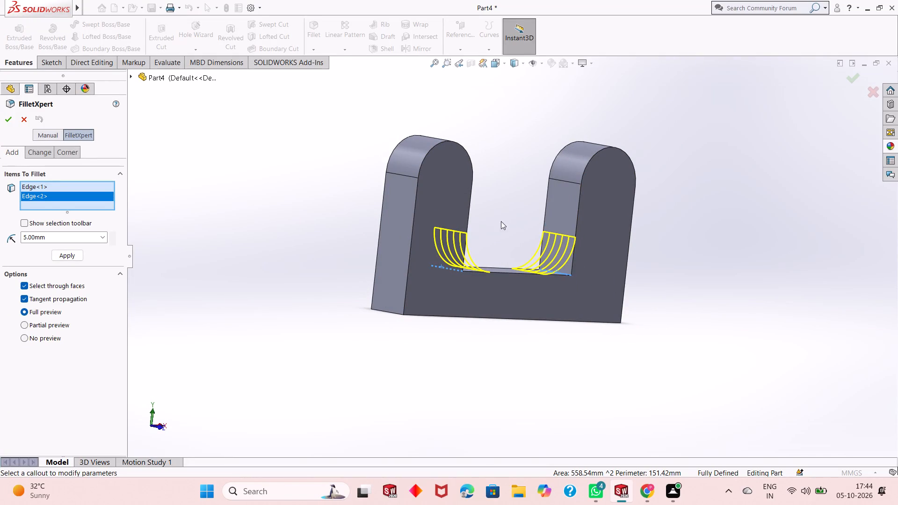
{"action": "left_click", "coordinate": [7, 121]}
Examine the filleted bracket from several angles and distances, including its inner corners and rounded arm ends.
{"action": "middle_click_drag", "start_coordinate": [622, 232], "coordinate": [611, 240]}
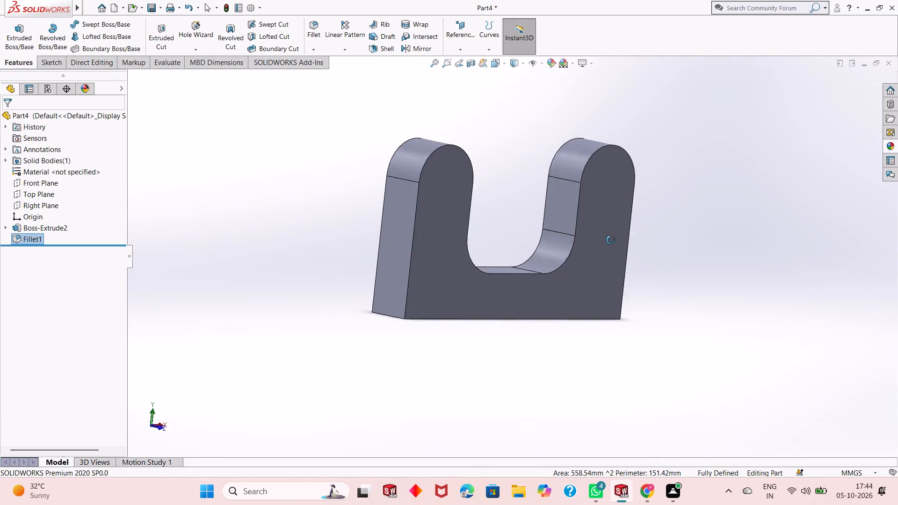
{"action": "middle_click_drag", "start_coordinate": [611, 240], "coordinate": [553, 257]}
{"action": "scroll", "coordinate": [519, 270], "scroll_direction": "up", "scroll_amount": 1}
{"action": "middle_click_drag", "start_coordinate": [518, 267], "coordinate": [508, 241]}
{"action": "scroll", "coordinate": [493, 247], "scroll_direction": "down", "scroll_amount": 2}
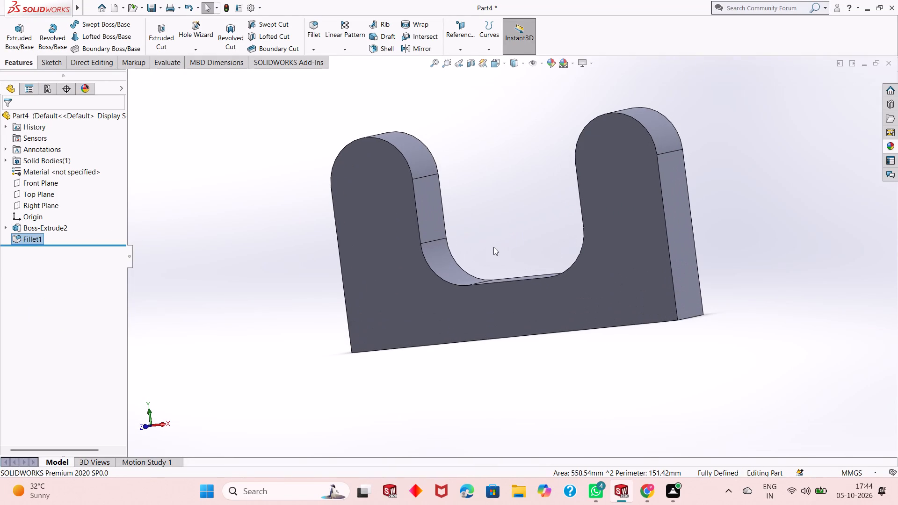
{"action": "scroll", "coordinate": [492, 247], "scroll_direction": "up", "scroll_amount": 1}
{"action": "middle_click_drag", "start_coordinate": [504, 225], "coordinate": [511, 226]}
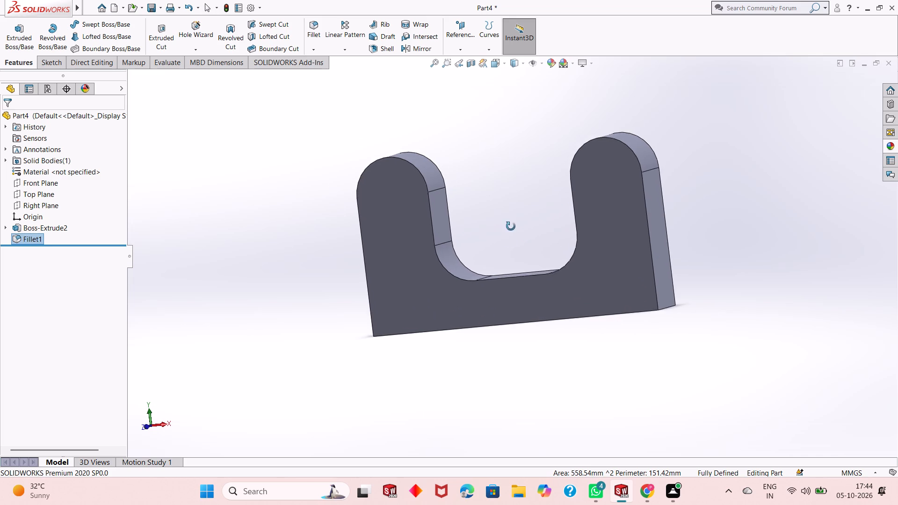
{"action": "middle_click_drag", "start_coordinate": [511, 226], "coordinate": [513, 255]}
{"action": "scroll", "coordinate": [512, 266], "scroll_direction": "up", "scroll_amount": 2}
{"action": "middle_click_drag", "start_coordinate": [511, 252], "coordinate": [516, 264]}
{"action": "scroll", "coordinate": [521, 227], "scroll_direction": "down", "scroll_amount": 2}
{"action": "scroll", "coordinate": [505, 271], "scroll_direction": "up", "scroll_amount": 1}
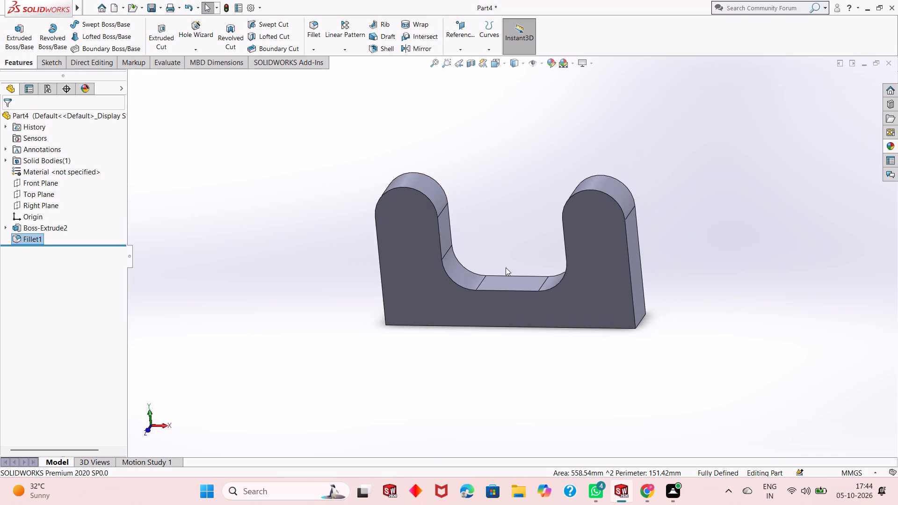
{"action": "middle_click_drag", "start_coordinate": [507, 257], "coordinate": [507, 285]}
{"action": "scroll", "coordinate": [507, 273], "scroll_direction": "down", "scroll_amount": 2}
{"action": "middle_click_drag", "start_coordinate": [497, 303], "coordinate": [497, 273]}
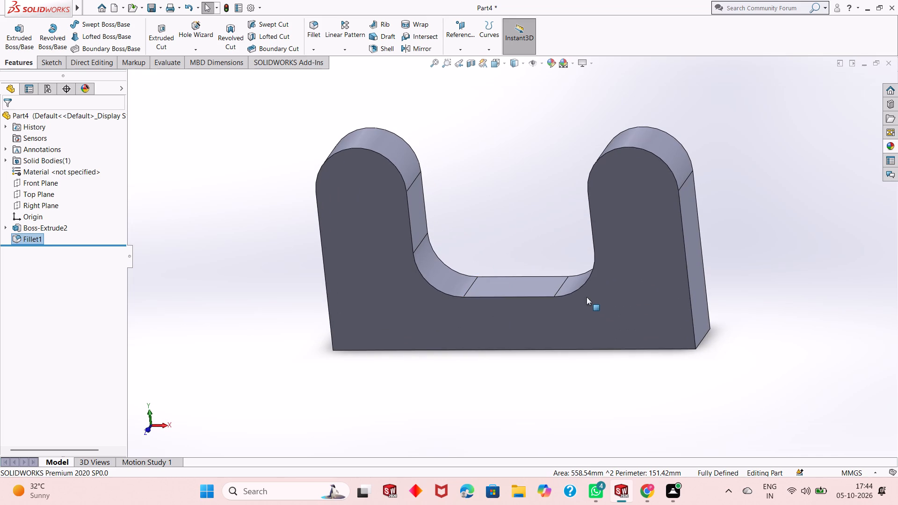
On a new sketch on the bracket's front face, draw a corner rectangle about 30 mm by 6 mm rising from the bottom edge.
{"action": "left_click", "coordinate": [621, 298]}
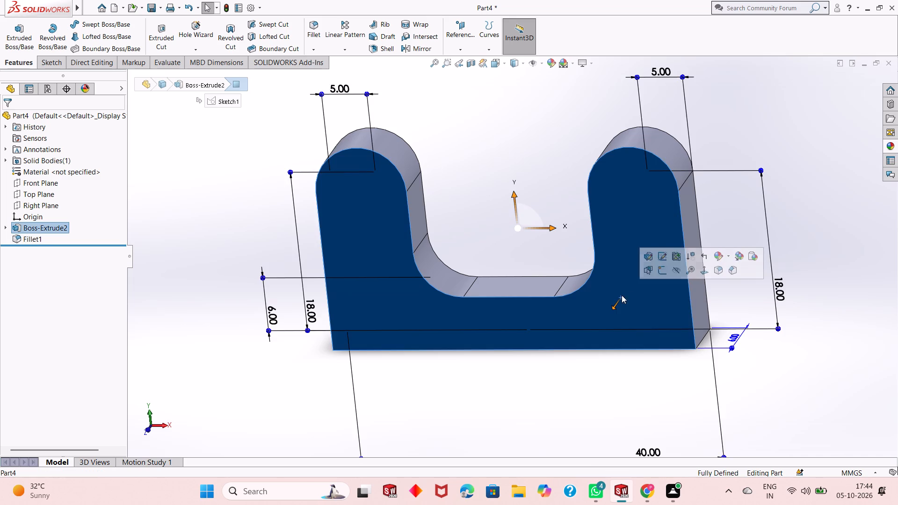
{"action": "left_click", "coordinate": [657, 273]}
{"action": "key", "text": "ctrl+8"}
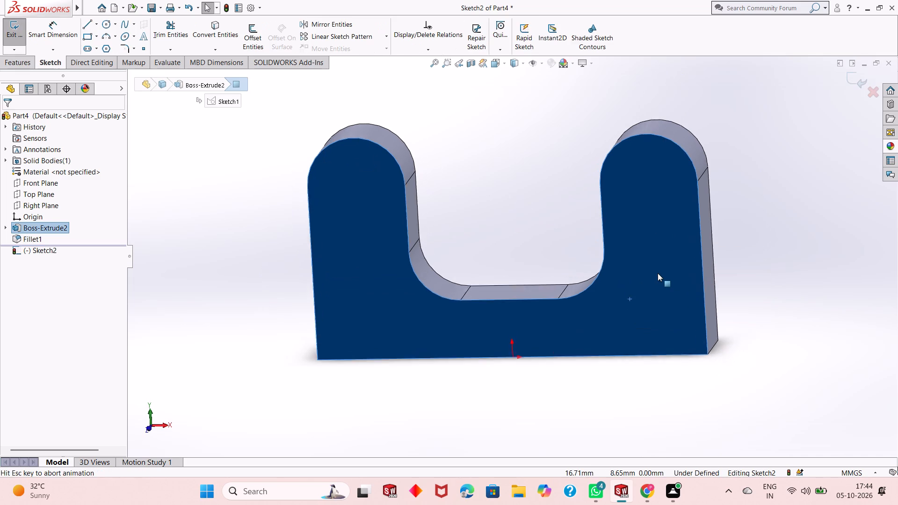
{"action": "key", "text": "Escape"}
{"action": "scroll", "coordinate": [562, 376], "scroll_direction": "up", "scroll_amount": 2}
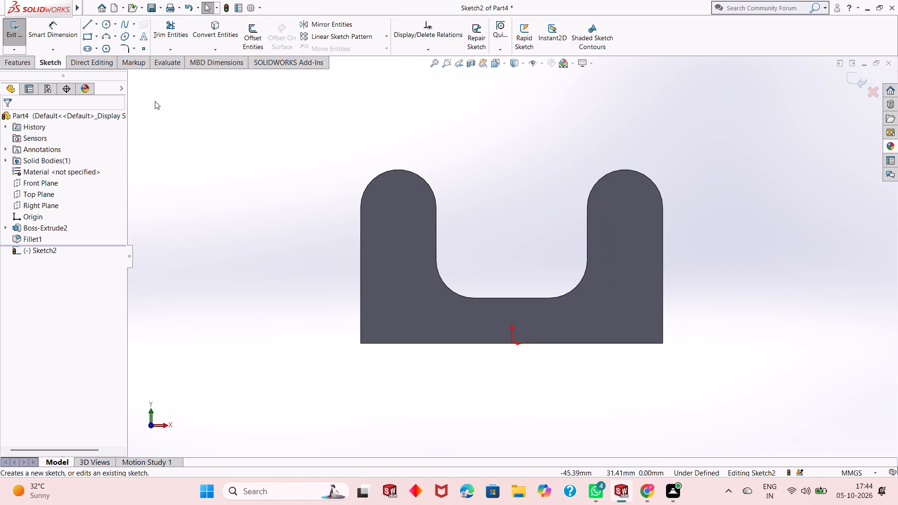
{"action": "left_click", "coordinate": [87, 34]}
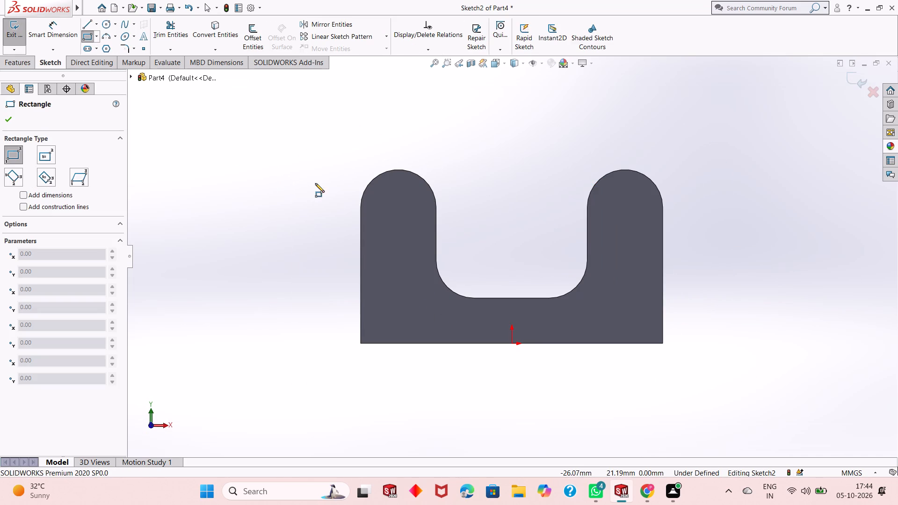
{"action": "left_click", "coordinate": [399, 343]}
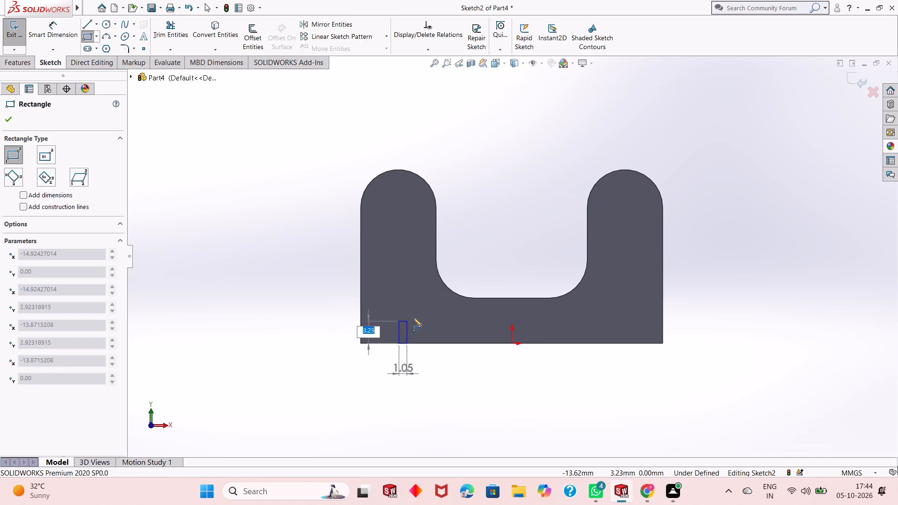
{"action": "left_click", "coordinate": [627, 300]}
{"action": "key", "text": "Escape"}
{"action": "key", "text": "Escape"}
{"action": "key", "text": "Escape"}
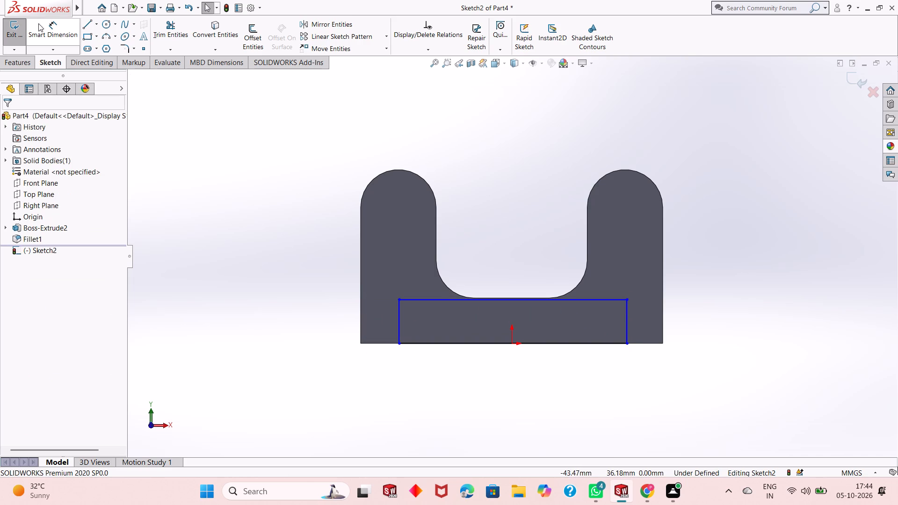
Dimension the top line of the front-face rectangle and set the rectangle's width to 27 mm.
{"action": "left_click", "coordinate": [53, 36]}
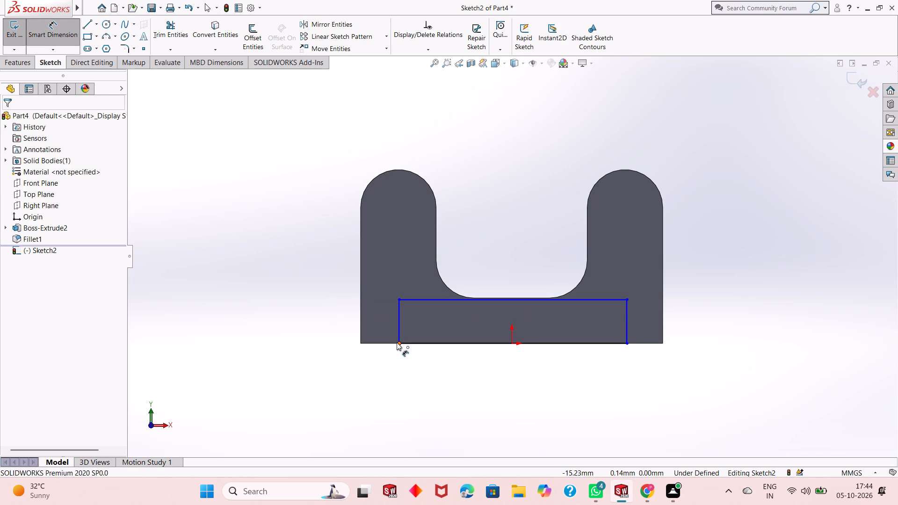
{"action": "left_click", "coordinate": [398, 343]}
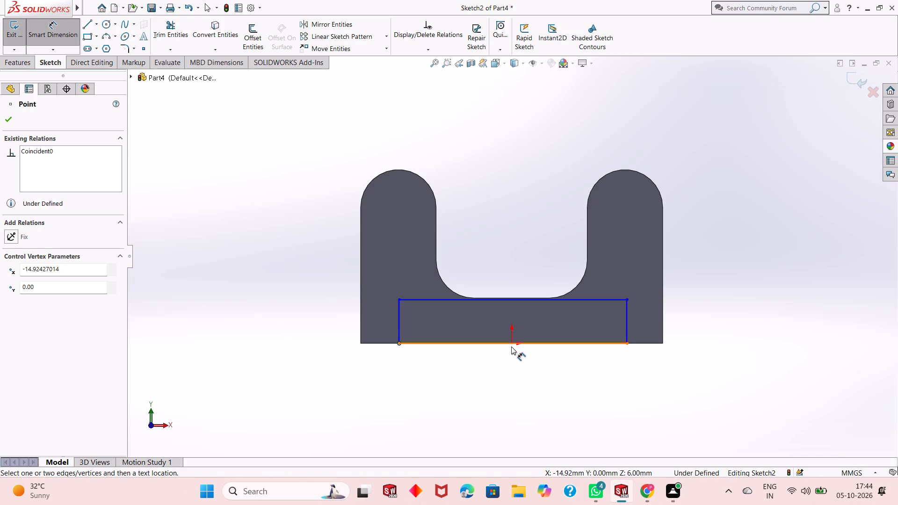
{"action": "key", "text": "Escape"}
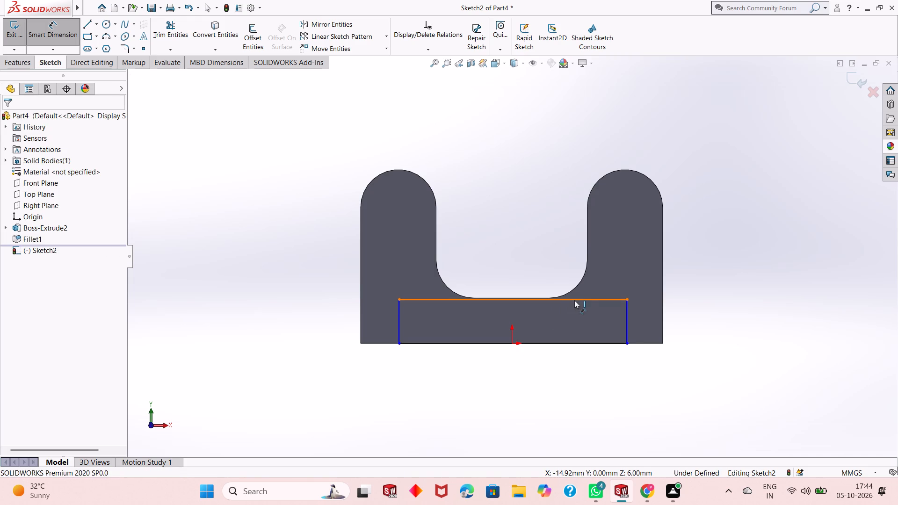
{"action": "left_click", "coordinate": [574, 300]}
{"action": "left_click", "coordinate": [534, 259]}
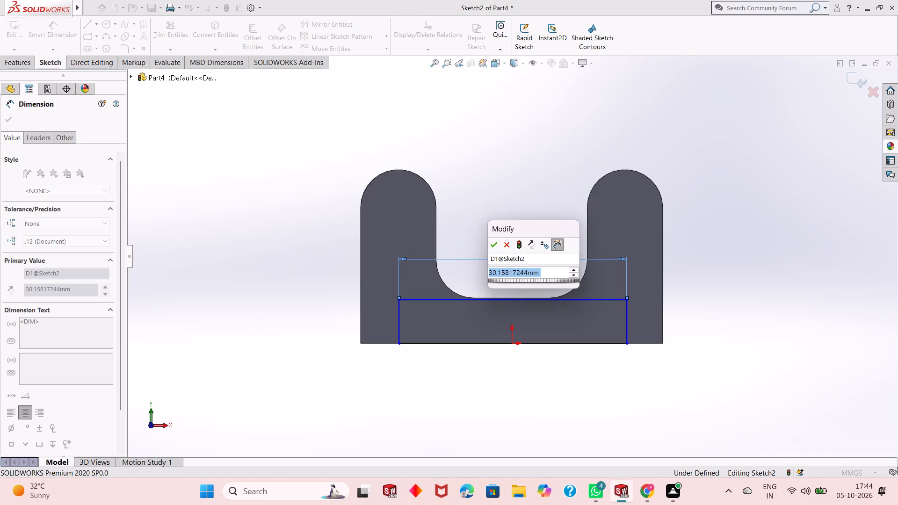
{"action": "type", "text": "27"}
{"action": "key", "text": "Return"}
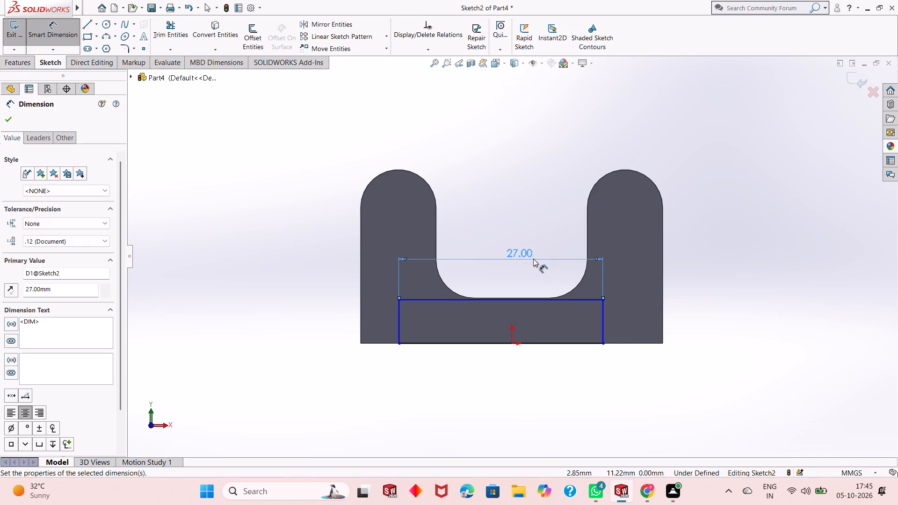
Dimension the rectangle's lower-left corner horizontally from the origin at 27/2, centring it at 13.5 mm.
{"action": "left_click", "coordinate": [398, 346]}
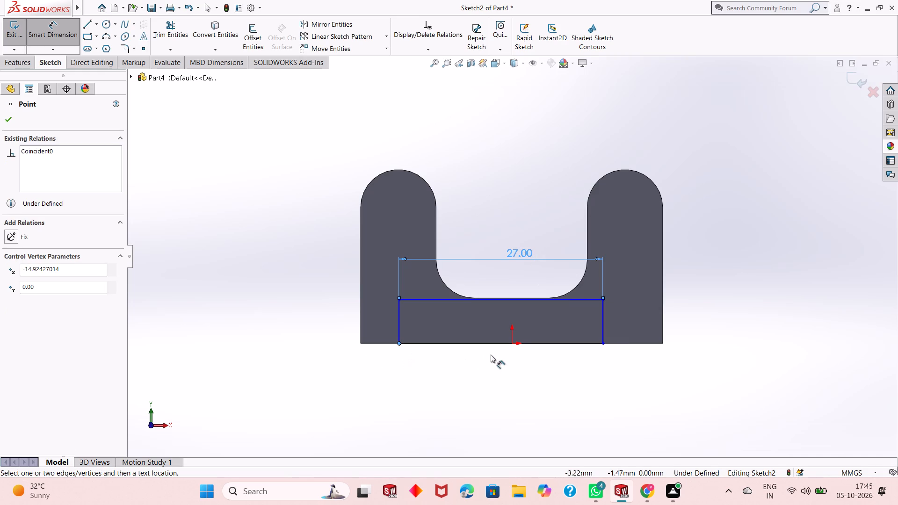
{"action": "left_click", "coordinate": [511, 343]}
{"action": "left_click", "coordinate": [509, 383]}
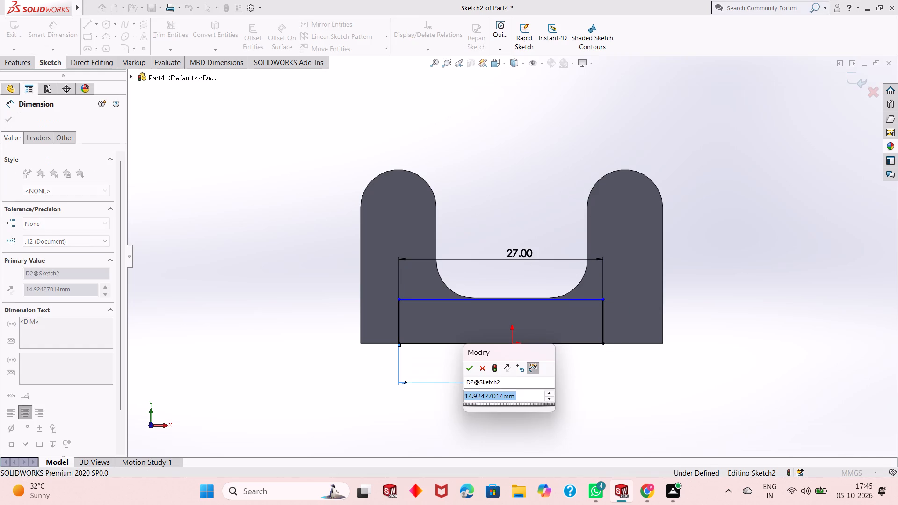
{"action": "type", "text": "27/3"}
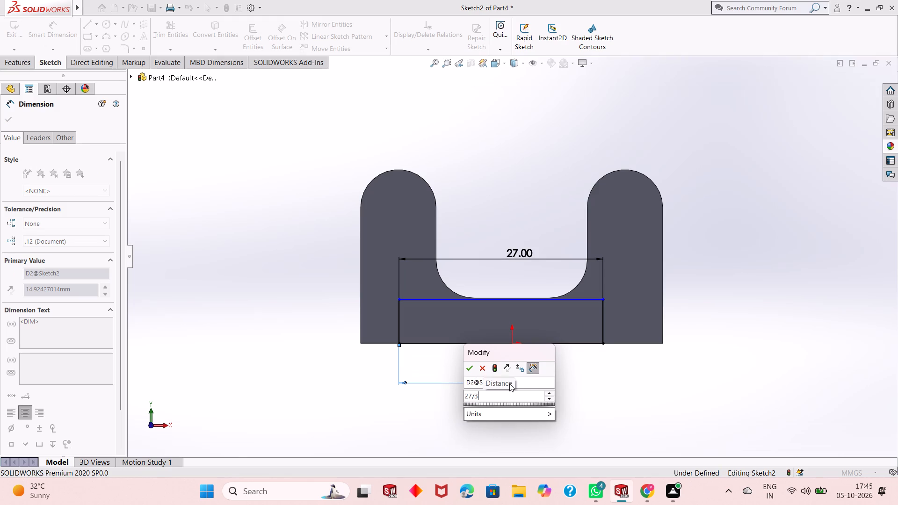
{"action": "key", "text": "BackSpace"}
{"action": "key", "text": "2"}
{"action": "key", "text": "Return"}
{"action": "key", "text": "Escape"}
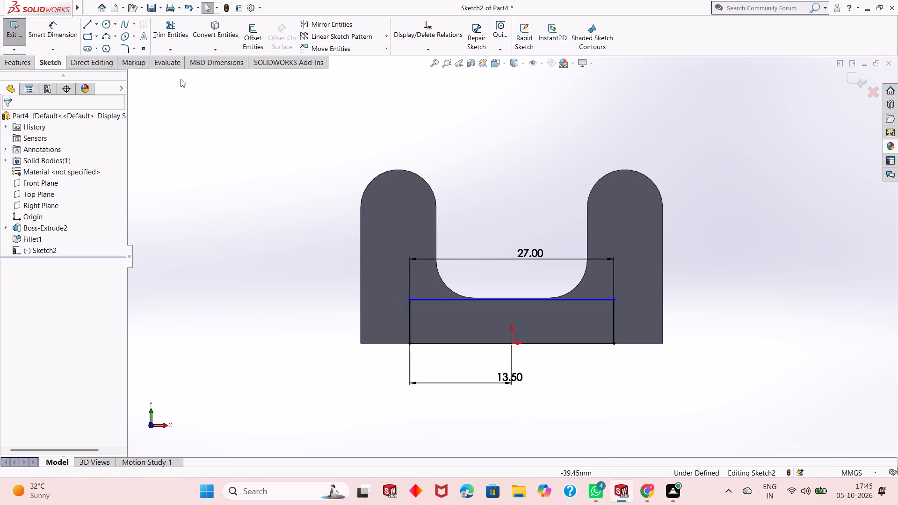
Dimension the rectangle's vertical side and set its height to 6 mm, finishing the dimensioning.
{"action": "left_click", "coordinate": [63, 32]}
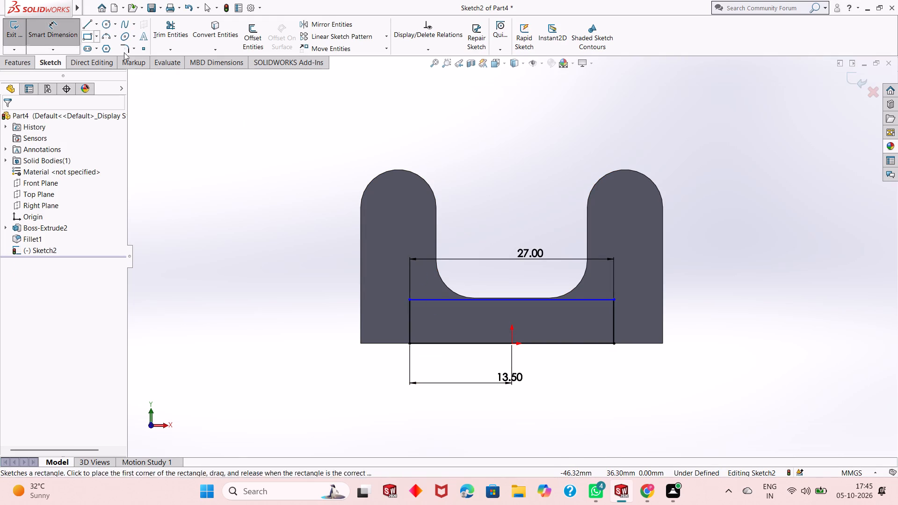
{"action": "left_click", "coordinate": [614, 332]}
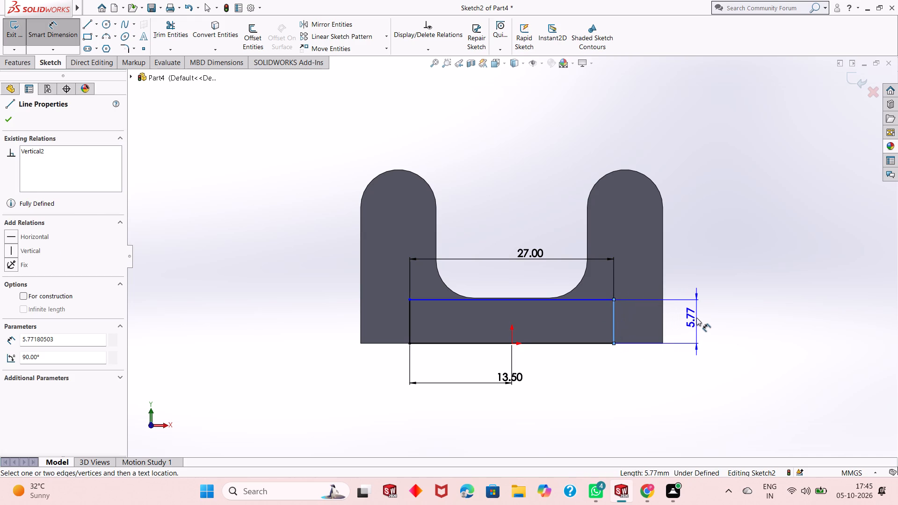
{"action": "left_click", "coordinate": [696, 317]}
{"action": "key", "text": "6"}
{"action": "key", "text": "Return"}
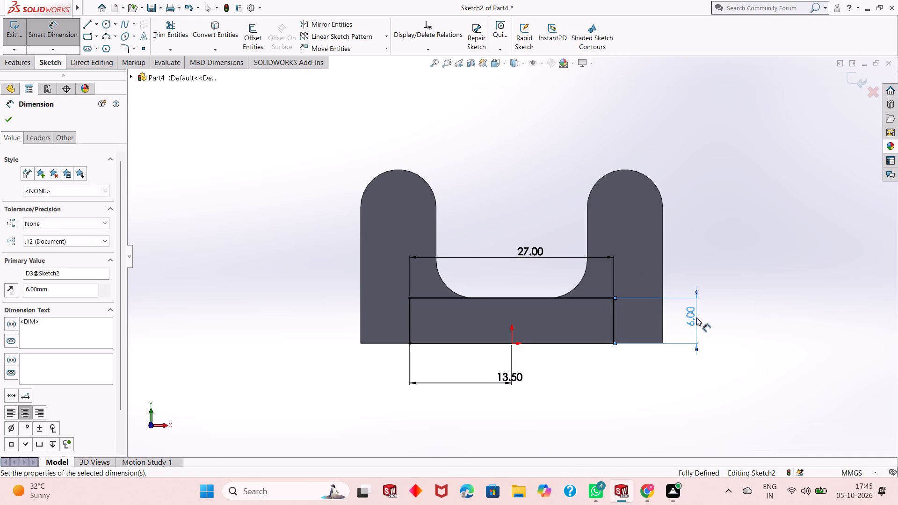
{"action": "right_click", "coordinate": [688, 221]}
{"action": "left_click", "coordinate": [725, 247]}
Extrude the rectangle outward from the bracket's front face as a blind, merged boss 6 mm deep.
{"action": "scroll", "coordinate": [572, 319], "scroll_direction": "up", "scroll_amount": 1}
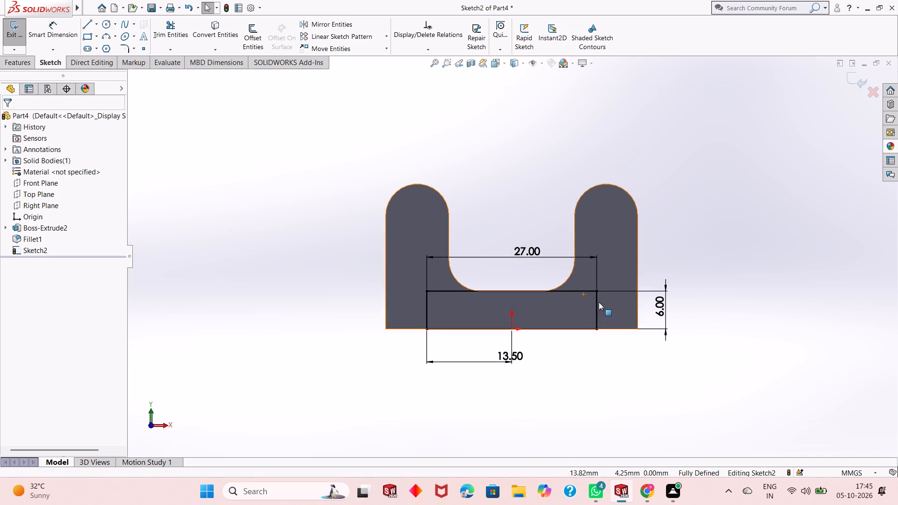
{"action": "middle_click_drag", "start_coordinate": [600, 301], "coordinate": [570, 312]}
{"action": "scroll", "coordinate": [489, 311], "scroll_direction": "up", "scroll_amount": 1}
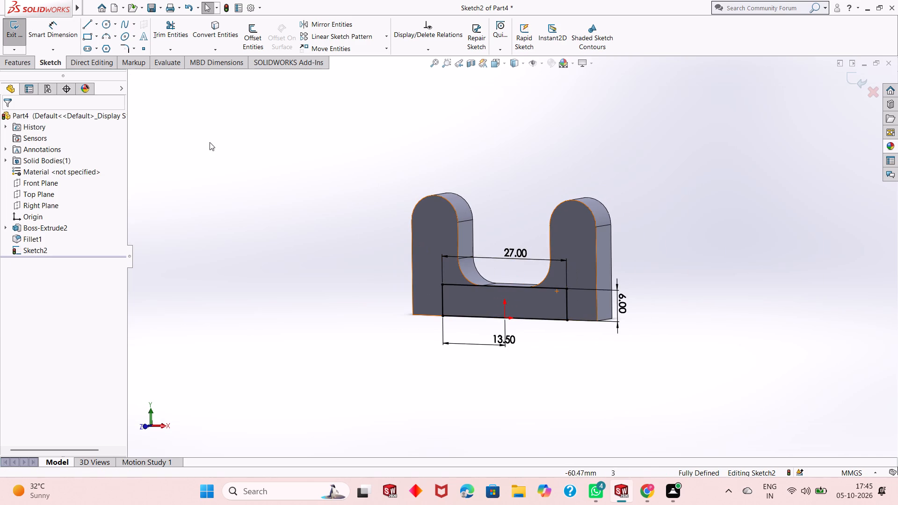
{"action": "key", "text": "Escape"}
{"action": "left_click", "coordinate": [24, 62]}
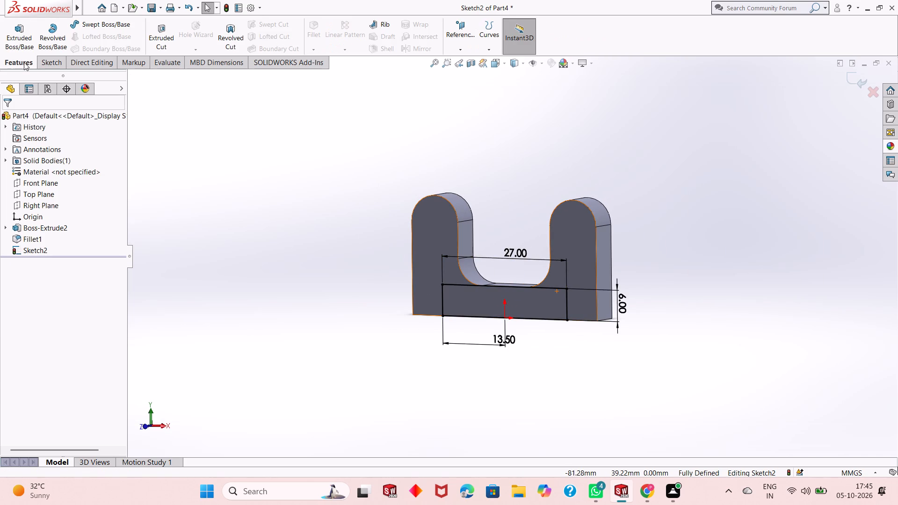
{"action": "left_click", "coordinate": [13, 36]}
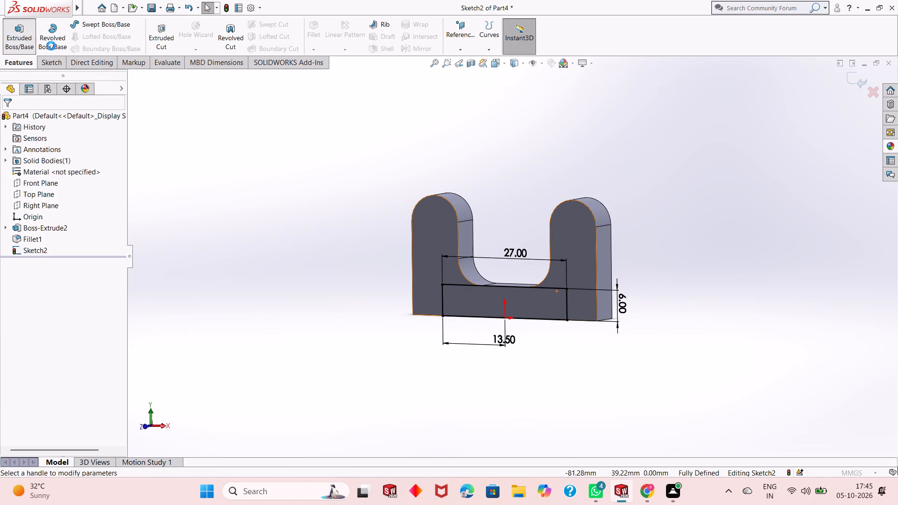
{"action": "middle_click_drag", "start_coordinate": [266, 214], "coordinate": [250, 248]}
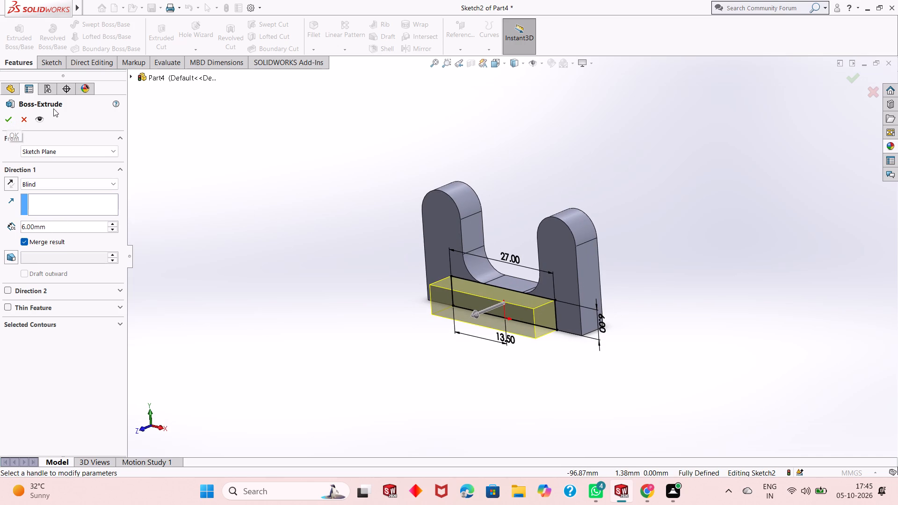
{"action": "left_click", "coordinate": [3, 119]}
{"action": "key", "text": "Escape"}
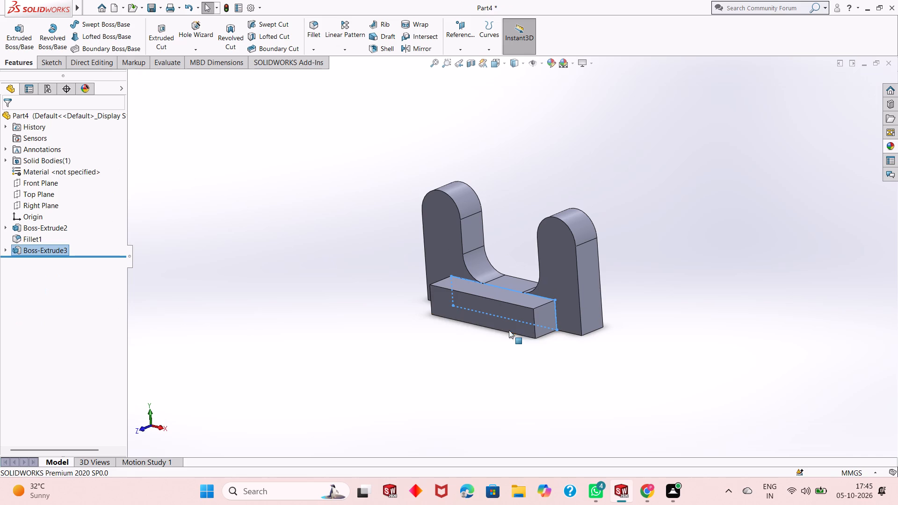
Edit the rectangular front boss and set its blind extrusion depth to 12 mm.
{"action": "scroll", "coordinate": [516, 295], "scroll_direction": "down", "scroll_amount": 2}
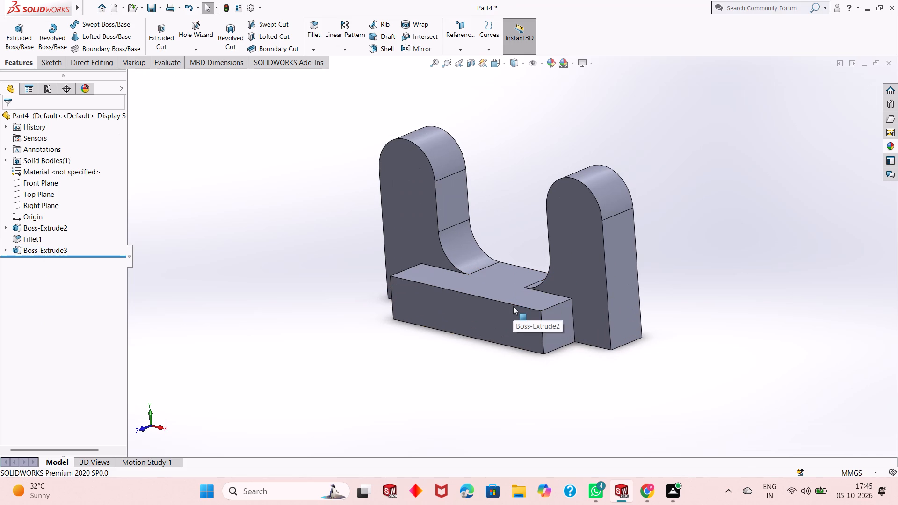
{"action": "middle_click_drag", "start_coordinate": [513, 306], "coordinate": [514, 320]}
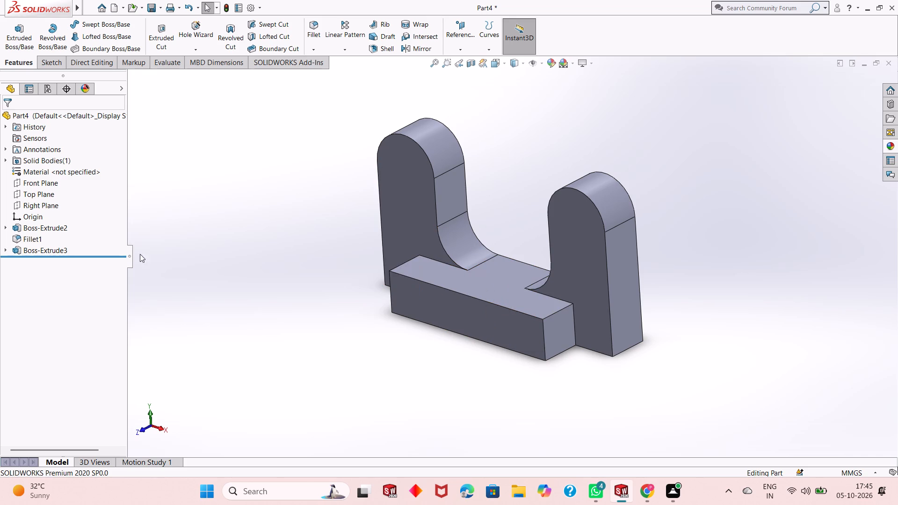
{"action": "key", "text": "Escape"}
{"action": "key", "text": "Escape"}
{"action": "left_click", "coordinate": [62, 248]}
{"action": "left_click", "coordinate": [72, 218]}
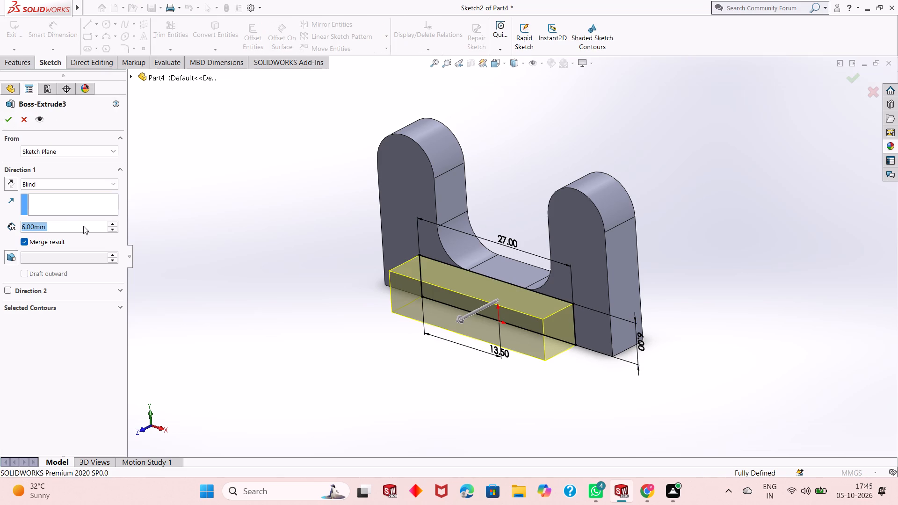
{"action": "type", "text": "12"}
{"action": "key", "text": "Return"}
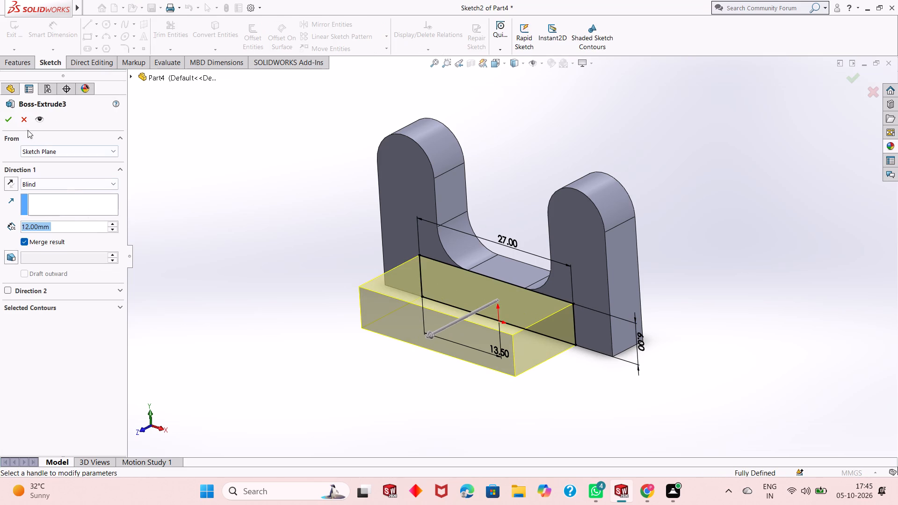
{"action": "left_click", "coordinate": [7, 117]}
{"action": "key", "text": "Escape"}
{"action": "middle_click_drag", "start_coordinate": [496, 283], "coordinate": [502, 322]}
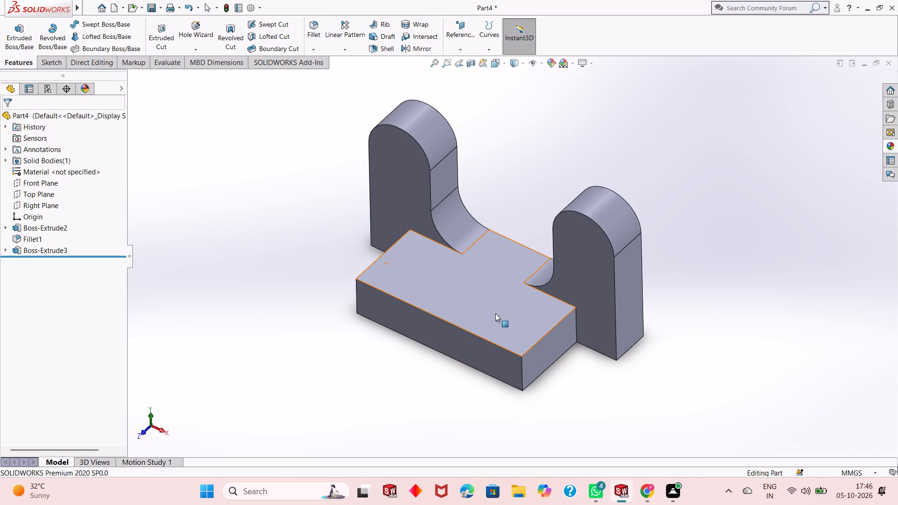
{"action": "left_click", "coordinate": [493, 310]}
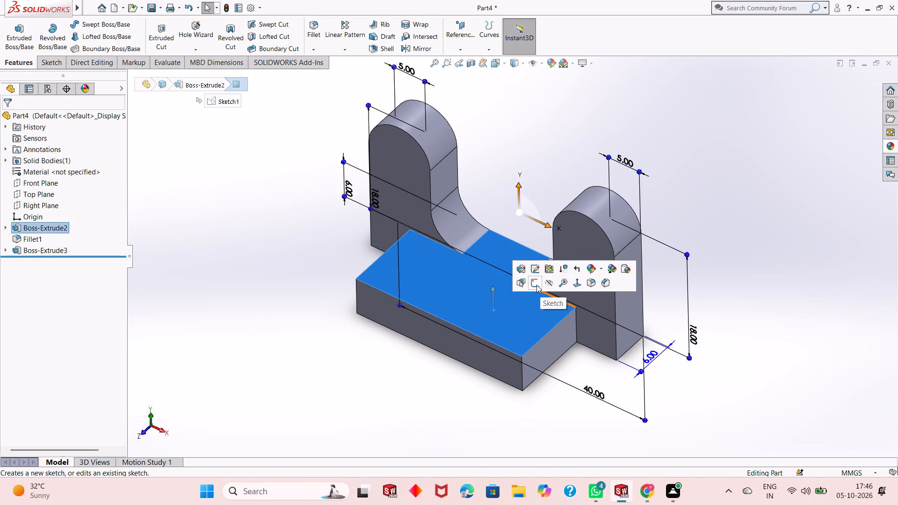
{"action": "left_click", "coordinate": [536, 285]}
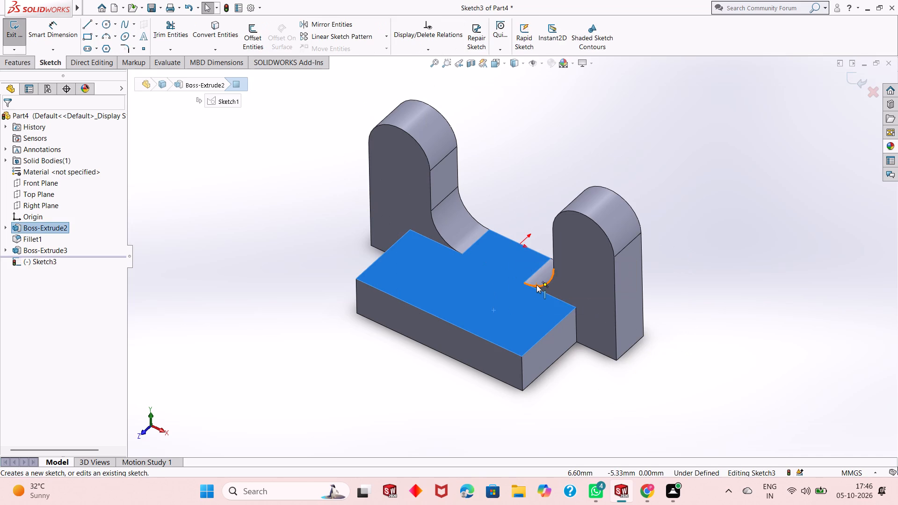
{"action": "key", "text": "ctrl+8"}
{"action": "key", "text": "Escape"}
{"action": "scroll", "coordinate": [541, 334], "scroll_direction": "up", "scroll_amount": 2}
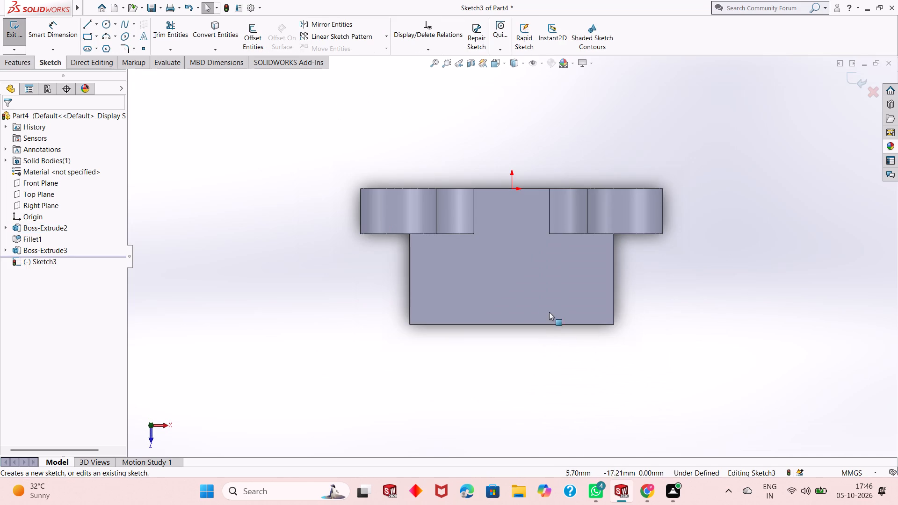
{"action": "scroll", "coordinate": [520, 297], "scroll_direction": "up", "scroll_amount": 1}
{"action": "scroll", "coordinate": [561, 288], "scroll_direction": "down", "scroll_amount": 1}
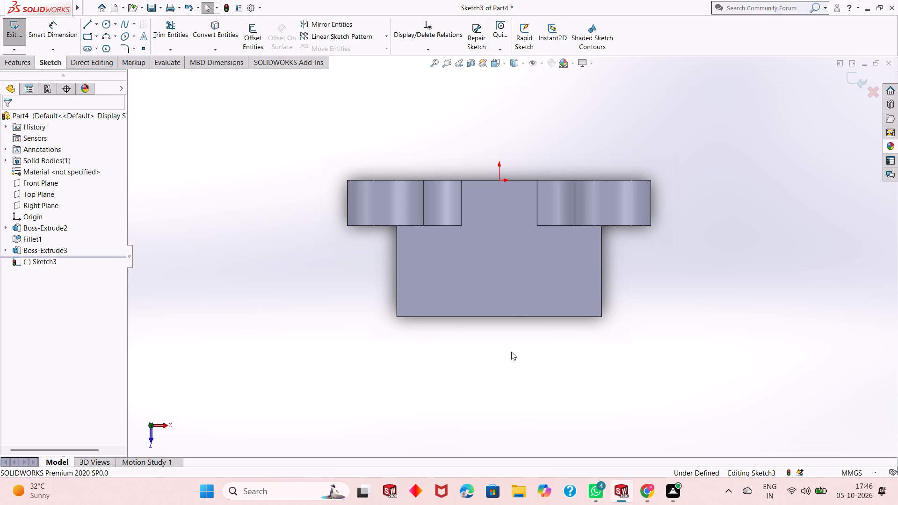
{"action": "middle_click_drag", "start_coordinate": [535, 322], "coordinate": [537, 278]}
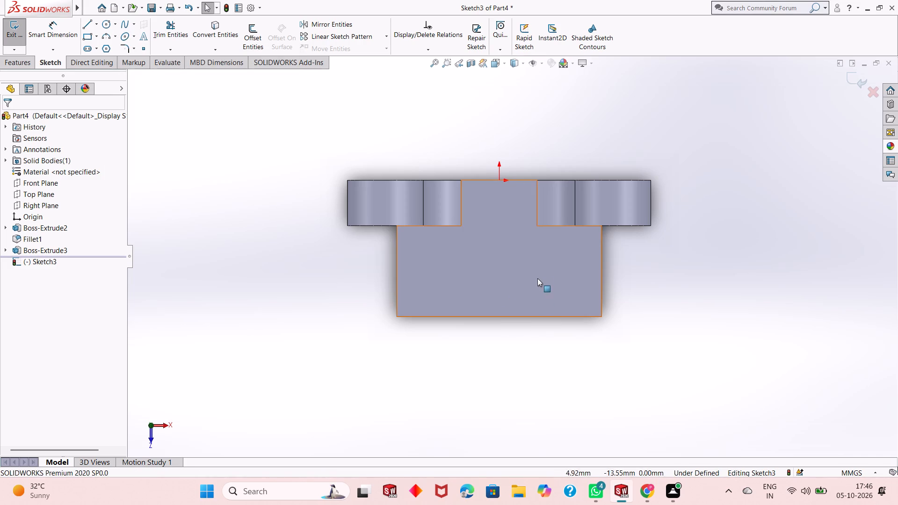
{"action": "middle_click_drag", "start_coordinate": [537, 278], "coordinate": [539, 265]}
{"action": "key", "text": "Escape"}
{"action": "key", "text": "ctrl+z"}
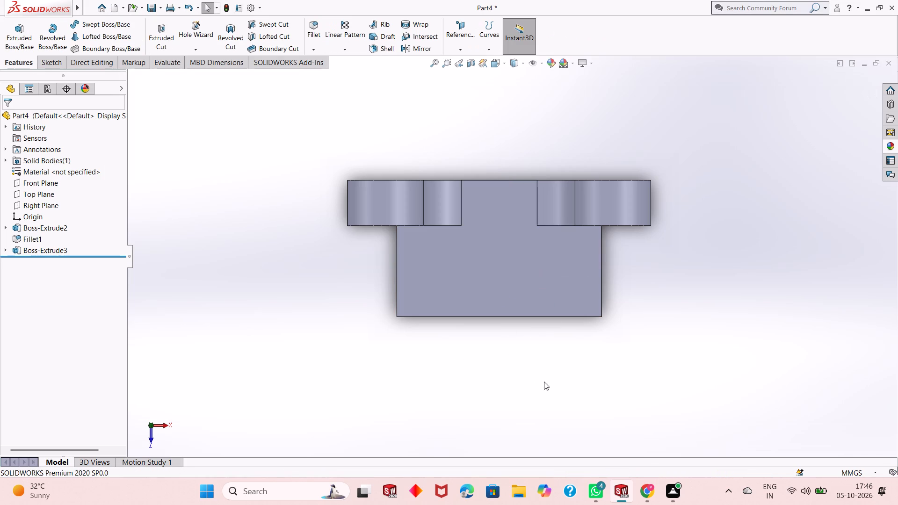
Fillet the two outer vertical corner edges of the front base with a 6 mm radius.
{"action": "middle_click_drag", "start_coordinate": [543, 372], "coordinate": [536, 265]}
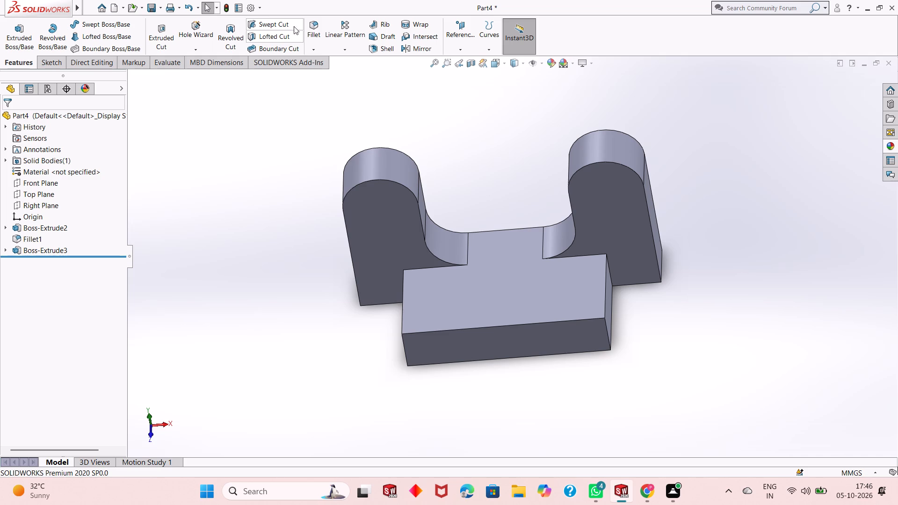
{"action": "left_click", "coordinate": [310, 35]}
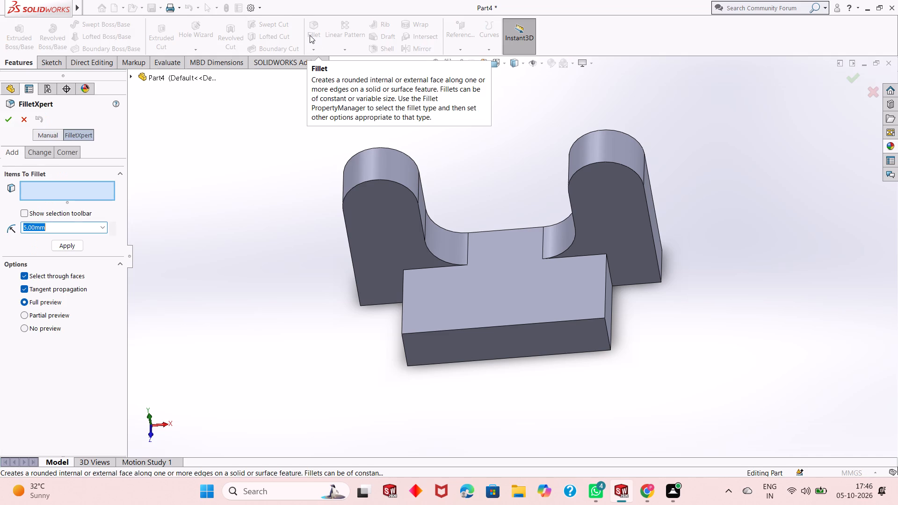
{"action": "key", "text": "6"}
{"action": "key", "text": "Return"}
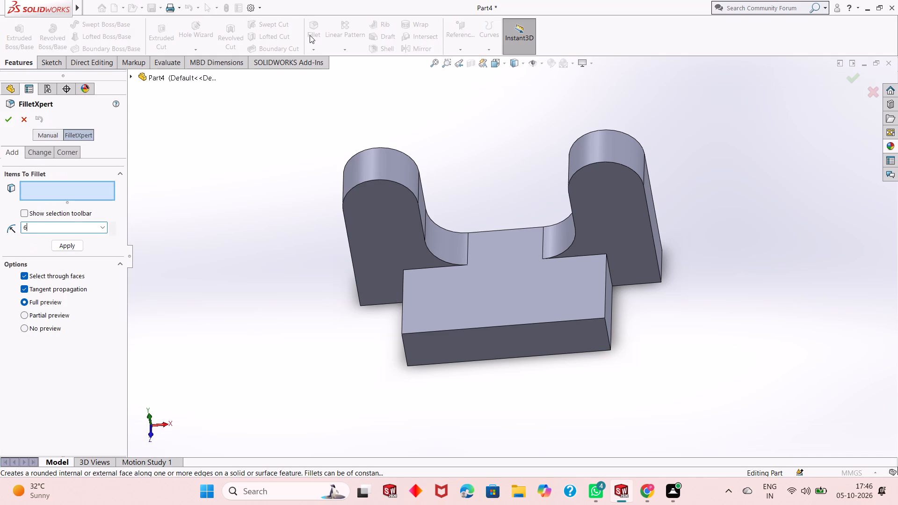
{"action": "key", "text": "Return"}
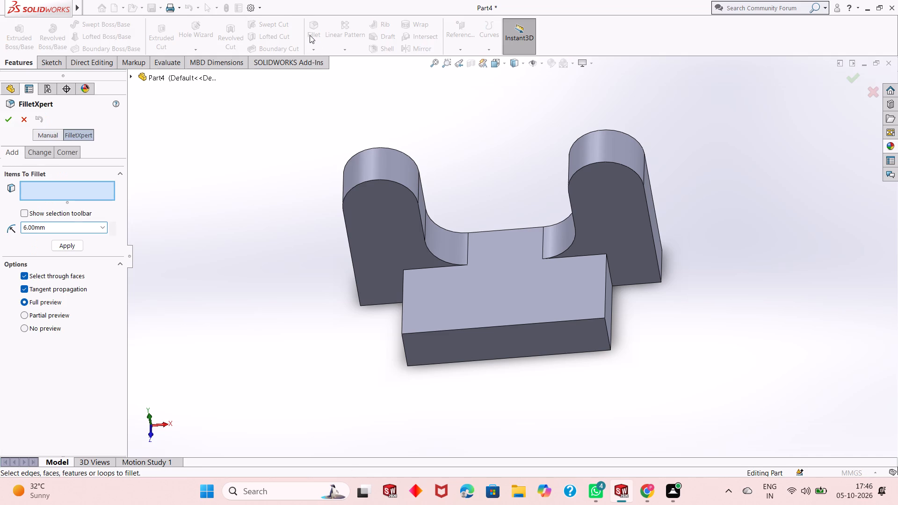
{"action": "left_click", "coordinate": [606, 331]}
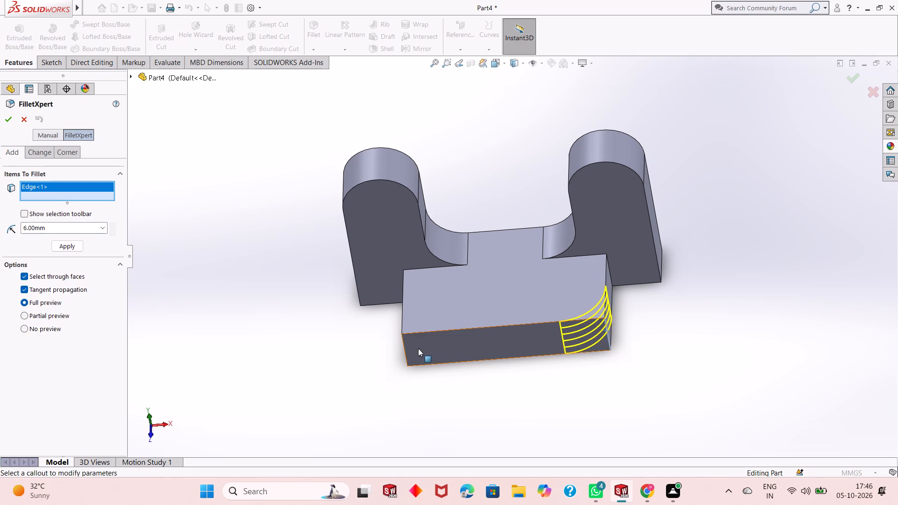
{"action": "left_click", "coordinate": [406, 353]}
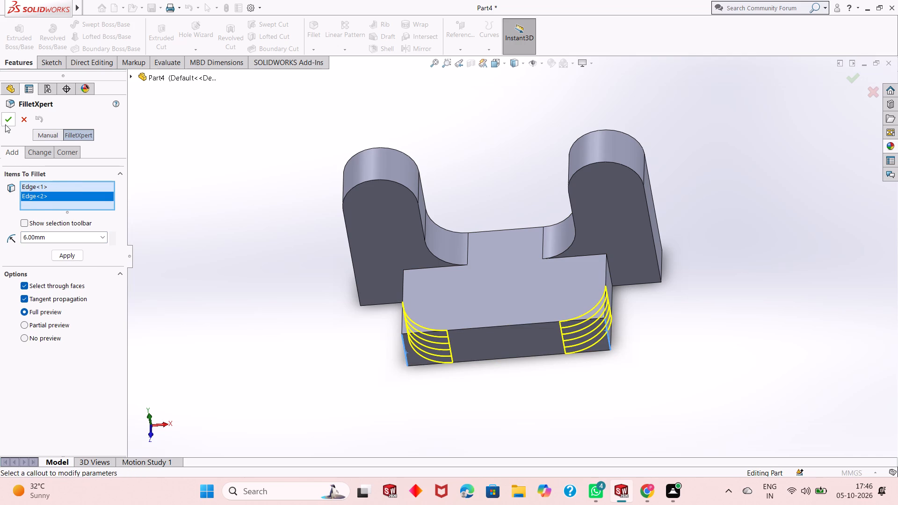
{"action": "left_click", "coordinate": [5, 124]}
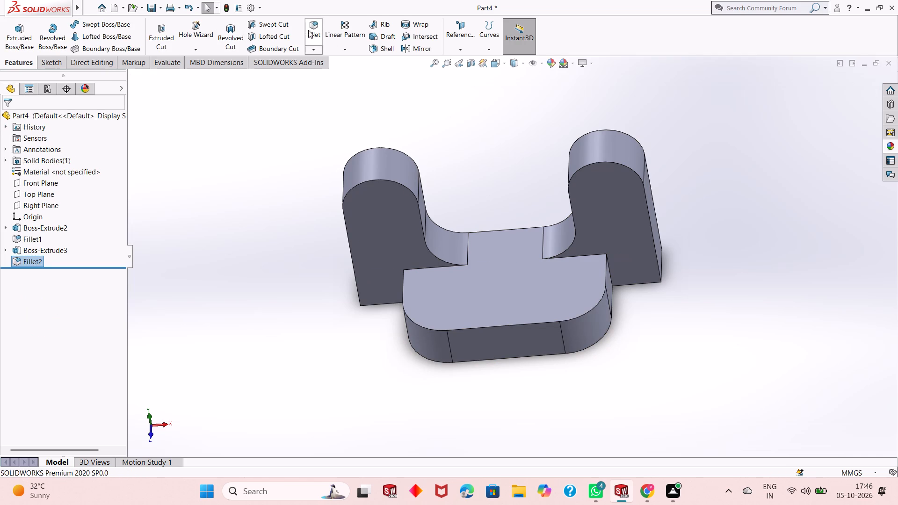
Fillet the two vertical inner edges where the front base meets the bracket's front face with a 5 mm radius.
{"action": "left_click", "coordinate": [314, 30]}
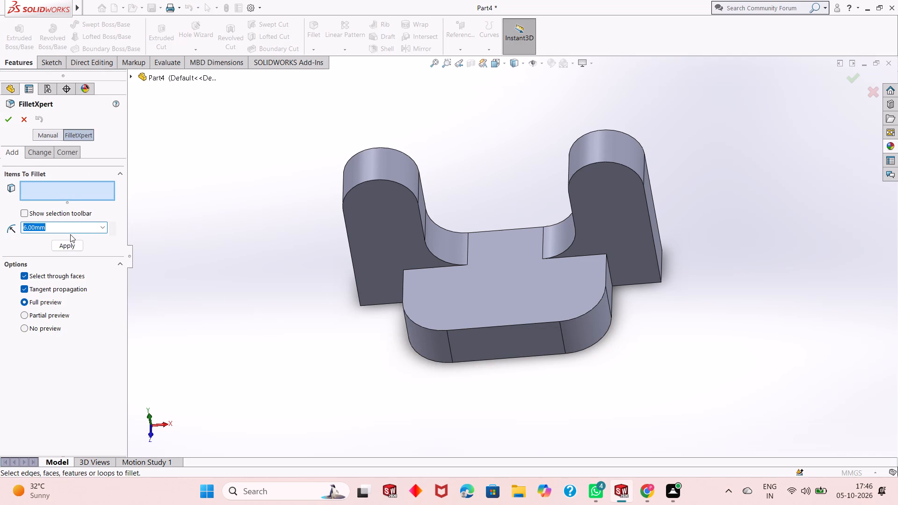
{"action": "key", "text": "5"}
{"action": "key", "text": "Return"}
{"action": "middle_click_drag", "start_coordinate": [372, 366], "coordinate": [391, 330]}
{"action": "scroll", "coordinate": [395, 295], "scroll_direction": "down", "scroll_amount": 6}
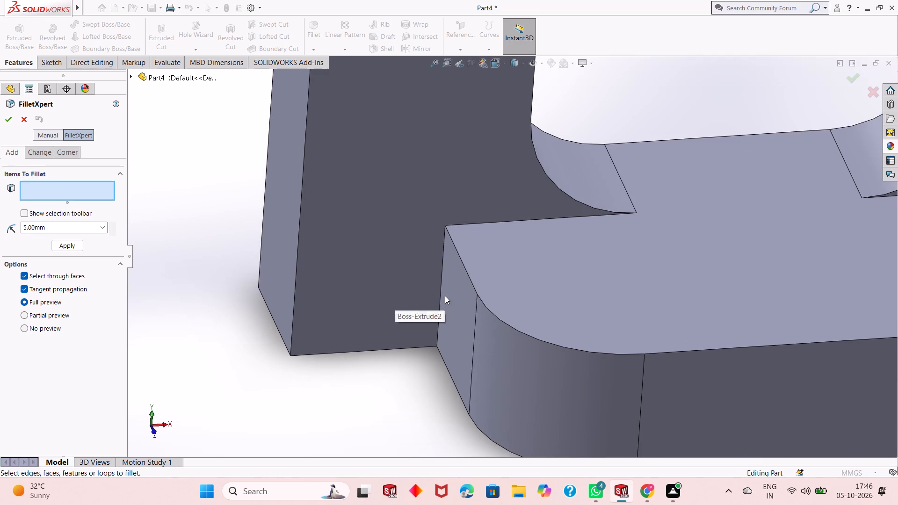
{"action": "left_click", "coordinate": [442, 278]}
{"action": "scroll", "coordinate": [439, 322], "scroll_direction": "up", "scroll_amount": 4}
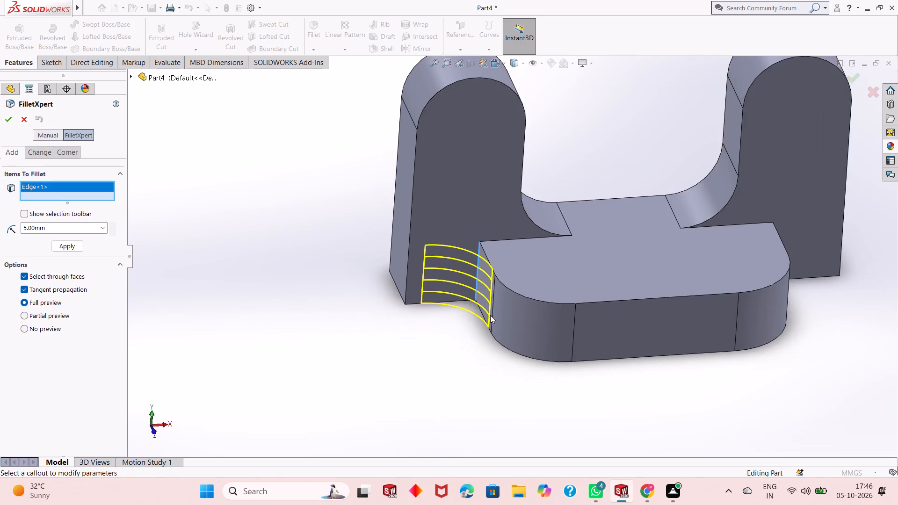
{"action": "scroll", "coordinate": [520, 311], "scroll_direction": "up", "scroll_amount": 3}
{"action": "scroll", "coordinate": [701, 270], "scroll_direction": "down", "scroll_amount": 2}
{"action": "middle_click_drag", "start_coordinate": [689, 284], "coordinate": [656, 271]}
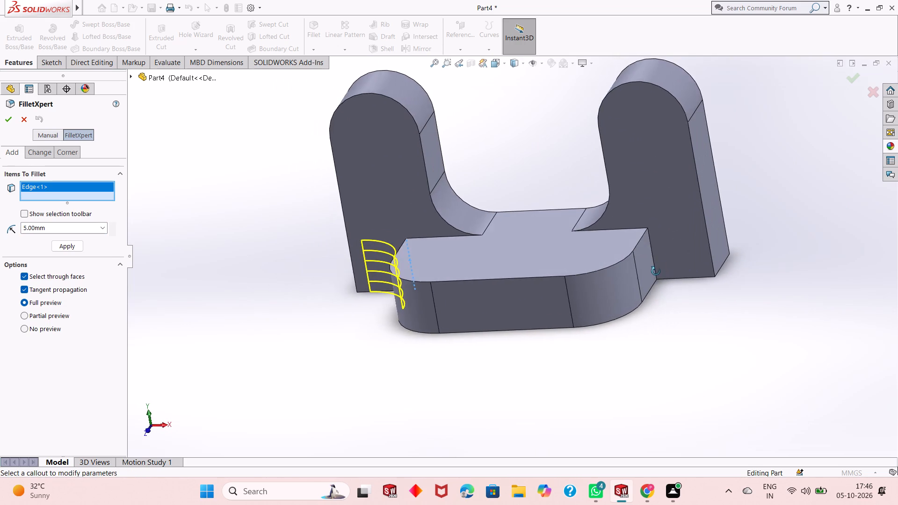
{"action": "middle_click_drag", "start_coordinate": [656, 271], "coordinate": [656, 272]}
{"action": "scroll", "coordinate": [653, 252], "scroll_direction": "down", "scroll_amount": 6}
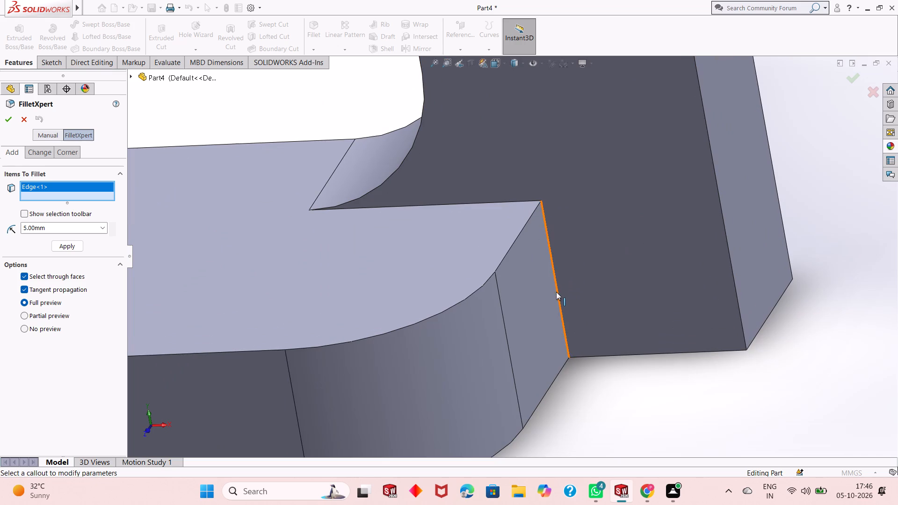
{"action": "left_click", "coordinate": [556, 292]}
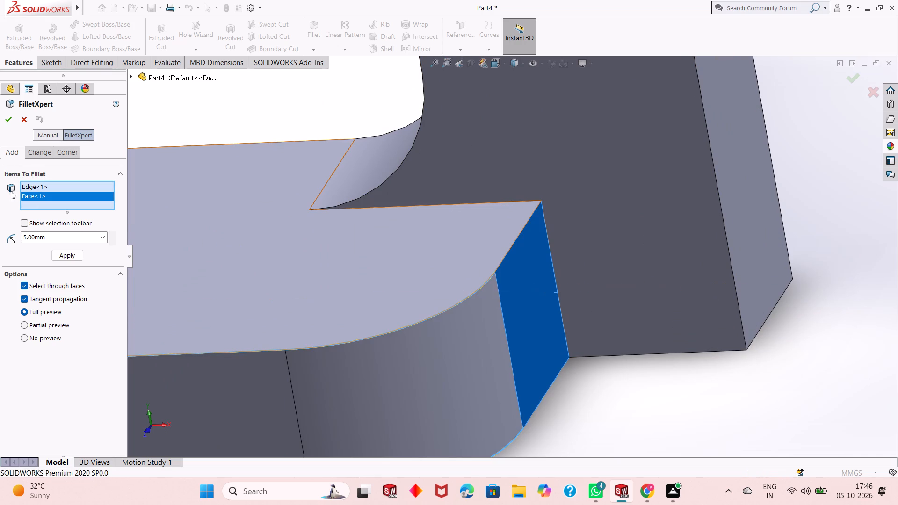
{"action": "right_click", "coordinate": [40, 195]}
{"action": "left_click", "coordinate": [75, 212]}
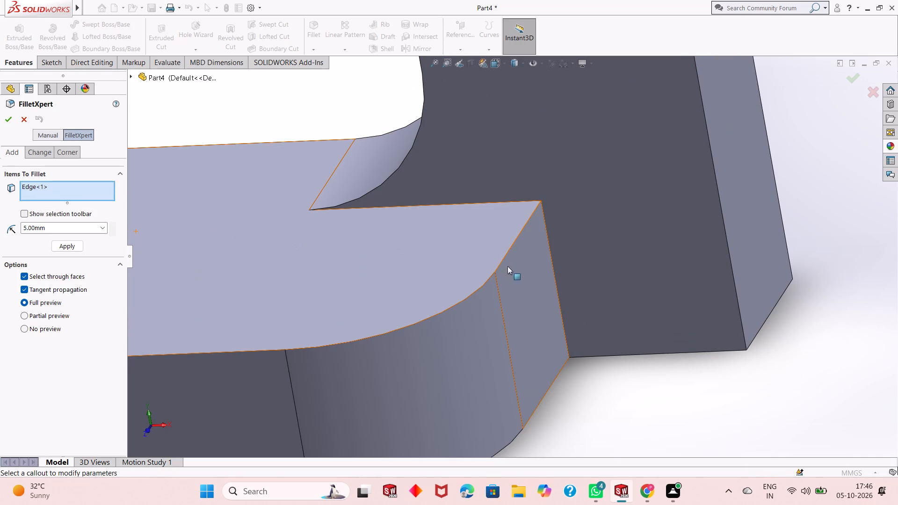
{"action": "left_click", "coordinate": [555, 275]}
{"action": "scroll", "coordinate": [498, 331], "scroll_direction": "up", "scroll_amount": 2}
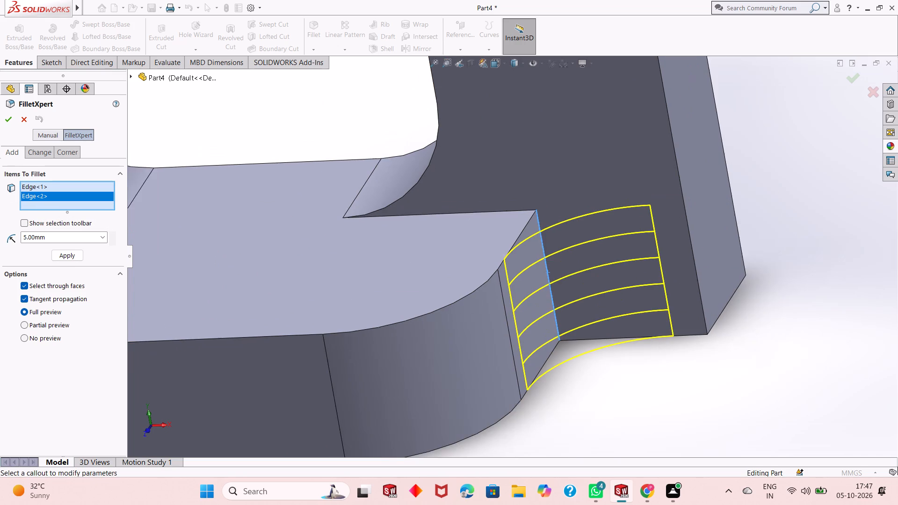
{"action": "scroll", "coordinate": [498, 331], "scroll_direction": "up", "scroll_amount": 4}
{"action": "left_click", "coordinate": [3, 121]}
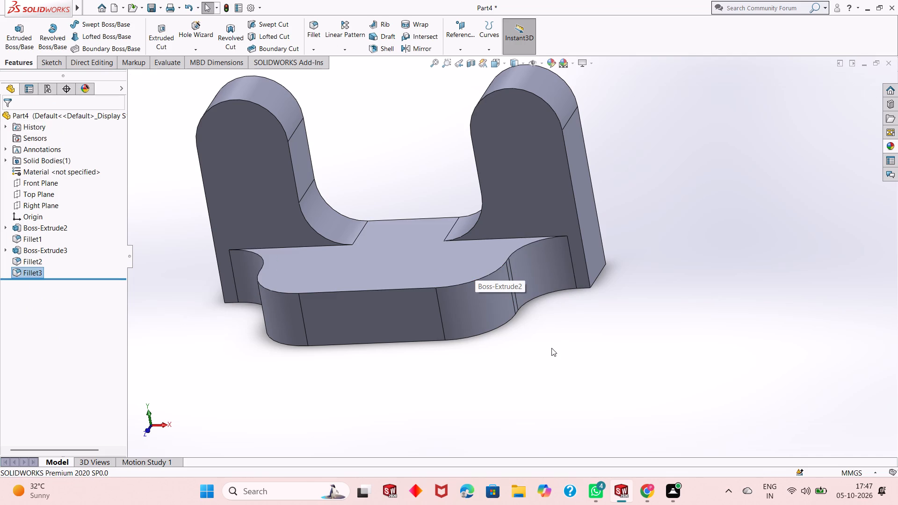
On the base's top face, sketch a straight slot between the two rounded corners' centres, 15 mm centre to centre and about 4.5 mm wide.
{"action": "middle_click_drag", "start_coordinate": [551, 348], "coordinate": [525, 344]}
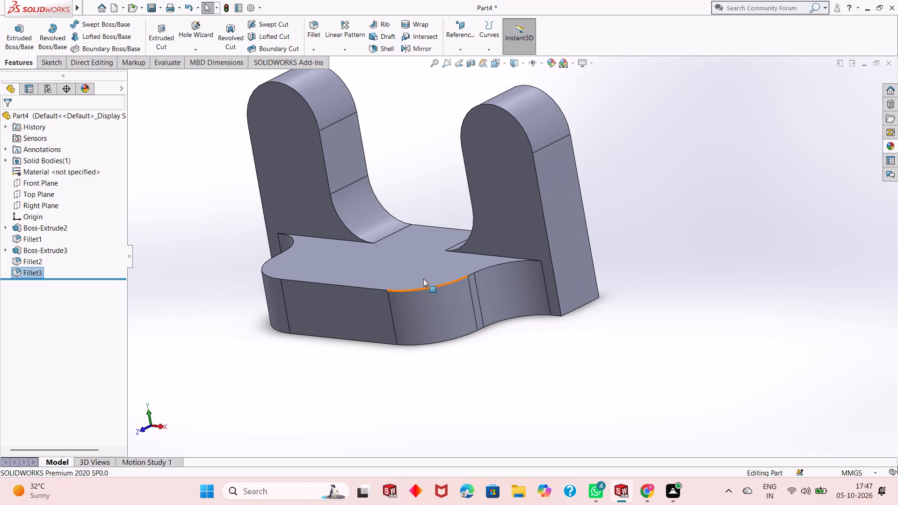
{"action": "left_click", "coordinate": [412, 270]}
{"action": "left_click", "coordinate": [451, 241]}
{"action": "key", "text": "ctrl+8"}
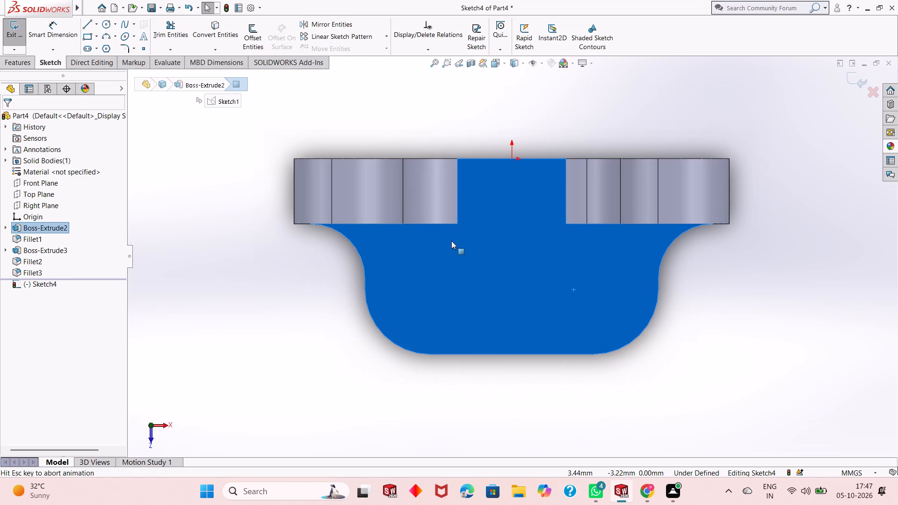
{"action": "key", "text": "Escape"}
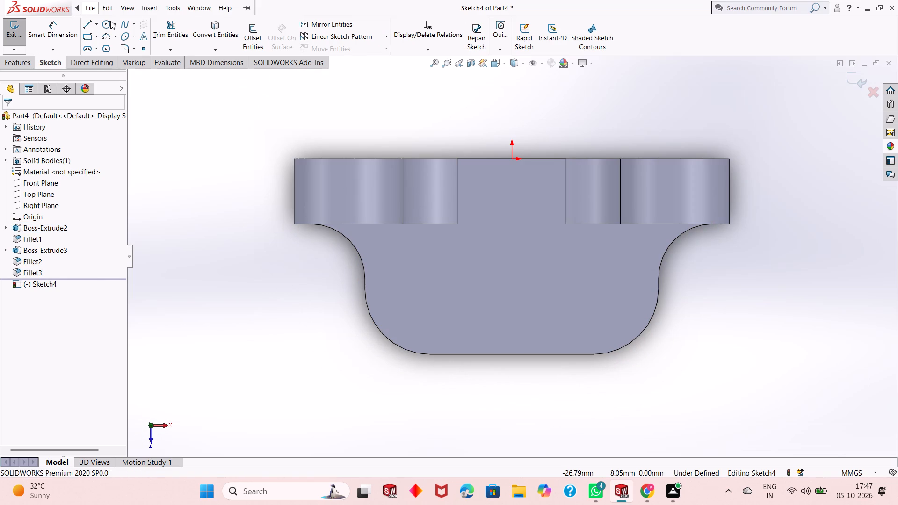
{"action": "left_click", "coordinate": [281, 94]}
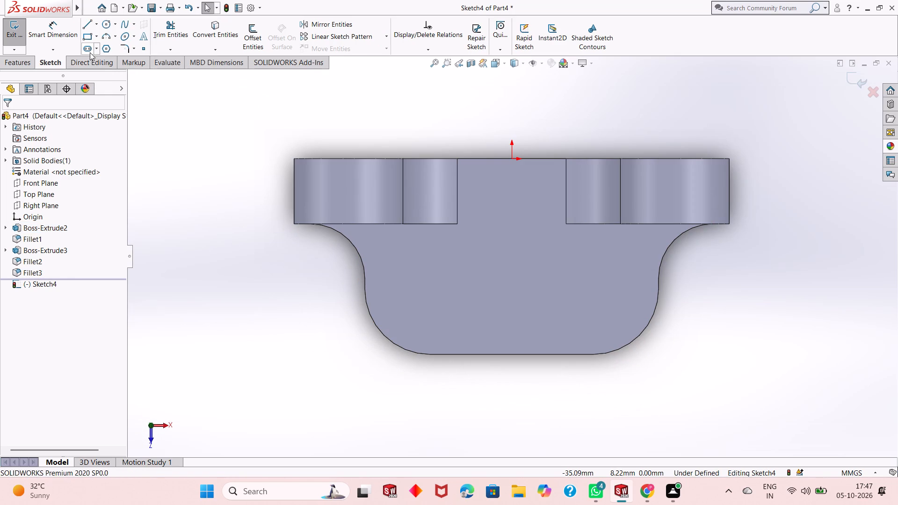
{"action": "left_click", "coordinate": [87, 48]}
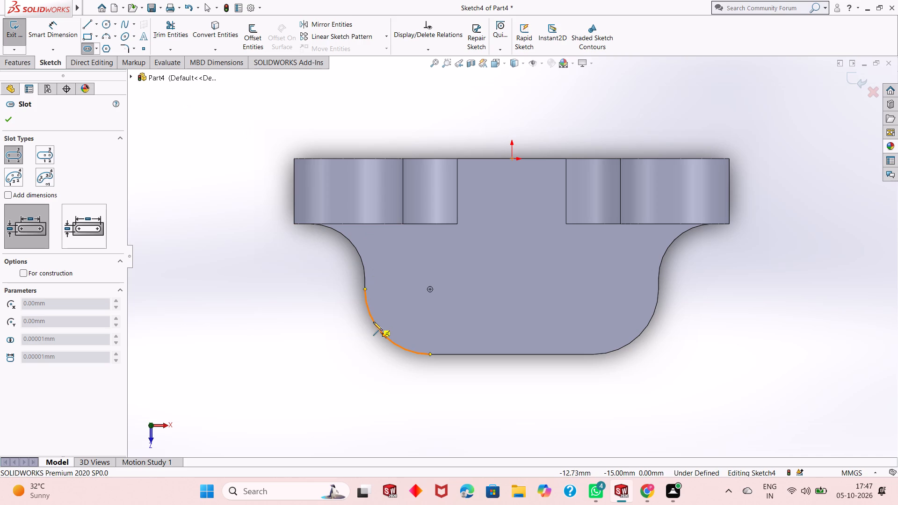
{"action": "left_click", "coordinate": [431, 289]}
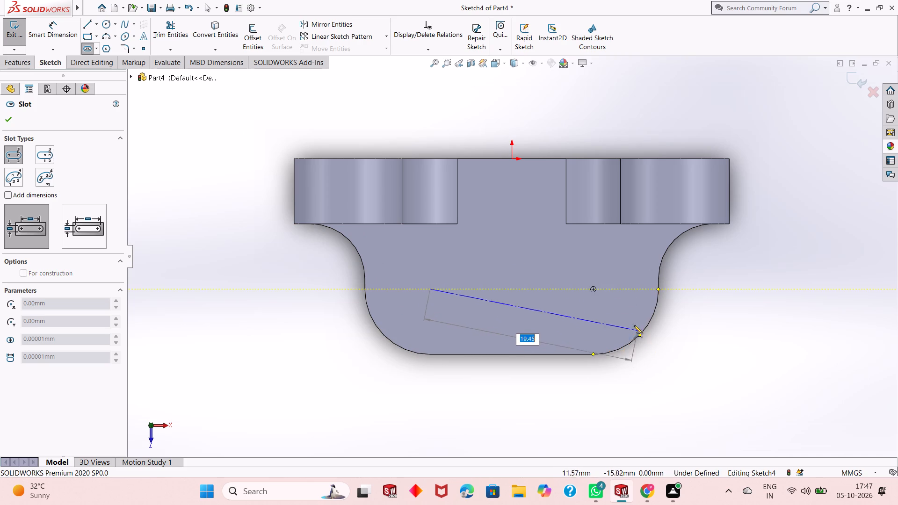
{"action": "left_click", "coordinate": [593, 289]}
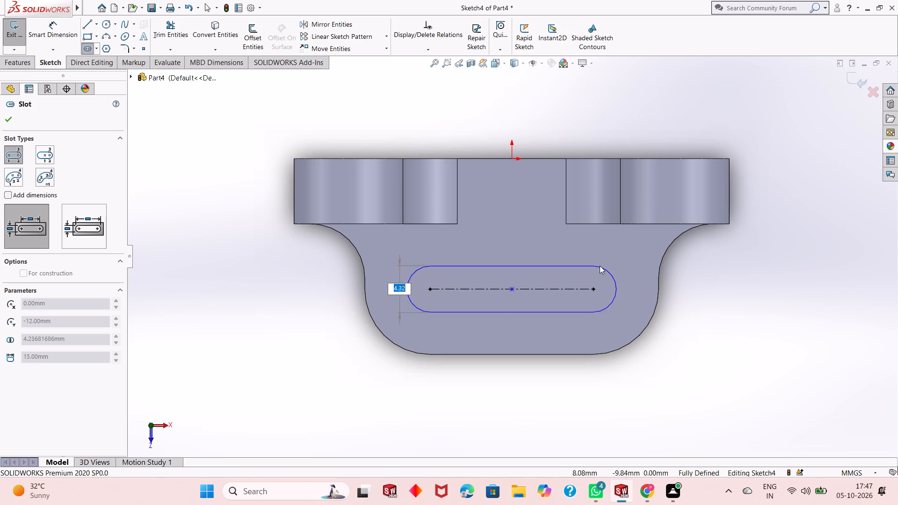
{"action": "left_click", "coordinate": [600, 265]}
{"action": "key", "text": "Escape"}
{"action": "key", "text": "Escape"}
{"action": "key", "text": "Escape"}
Dimension the slot's end arc and set its radius to 3 mm, finishing the dimensioning.
{"action": "left_click", "coordinate": [43, 35]}
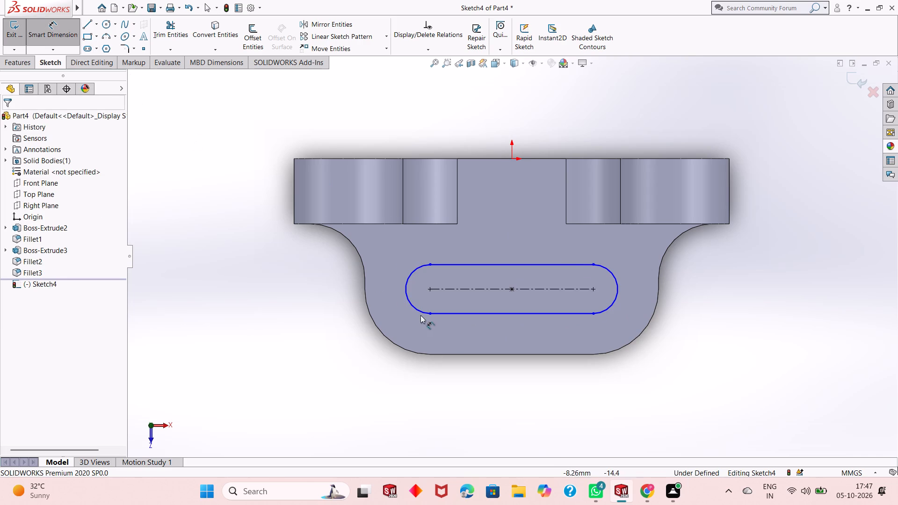
{"action": "left_click", "coordinate": [412, 301]}
{"action": "left_click", "coordinate": [355, 340]}
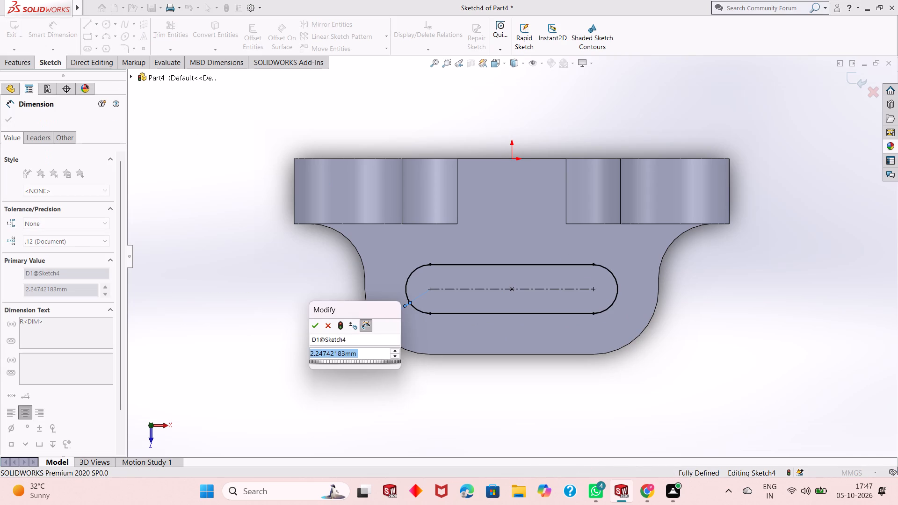
{"action": "key", "text": "3"}
{"action": "key", "text": "Return"}
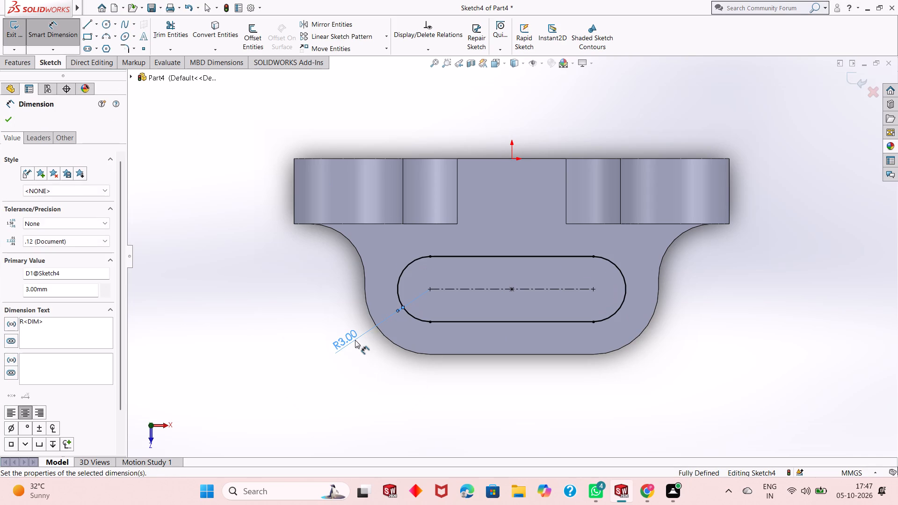
{"action": "key", "text": "Escape"}
{"action": "key", "text": "Escape"}
{"action": "scroll", "coordinate": [473, 315], "scroll_direction": "up", "scroll_amount": 1}
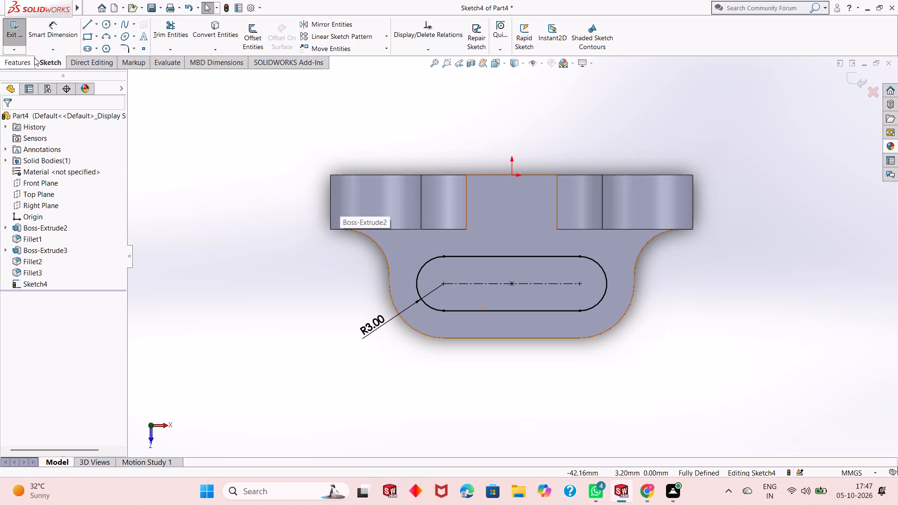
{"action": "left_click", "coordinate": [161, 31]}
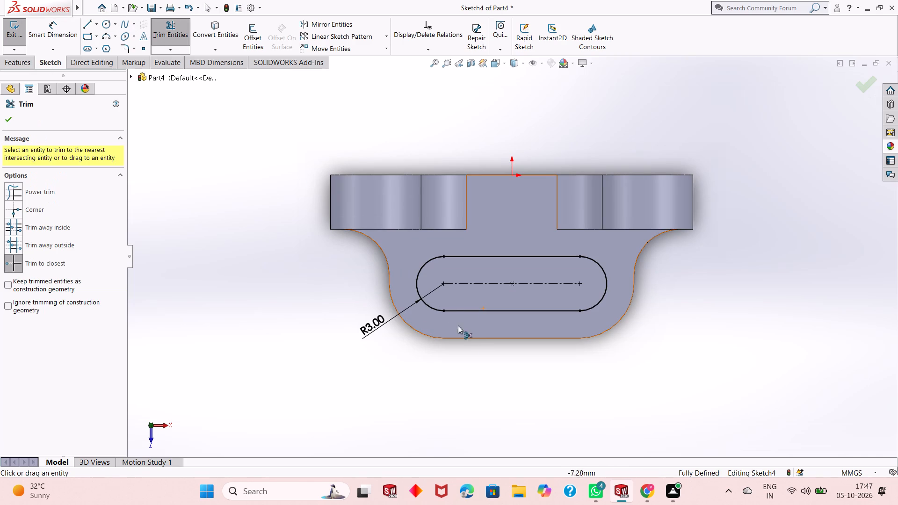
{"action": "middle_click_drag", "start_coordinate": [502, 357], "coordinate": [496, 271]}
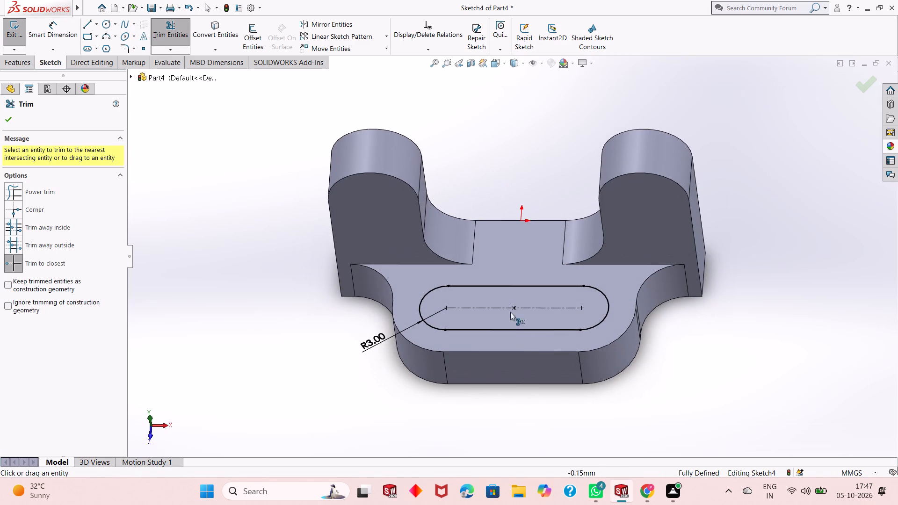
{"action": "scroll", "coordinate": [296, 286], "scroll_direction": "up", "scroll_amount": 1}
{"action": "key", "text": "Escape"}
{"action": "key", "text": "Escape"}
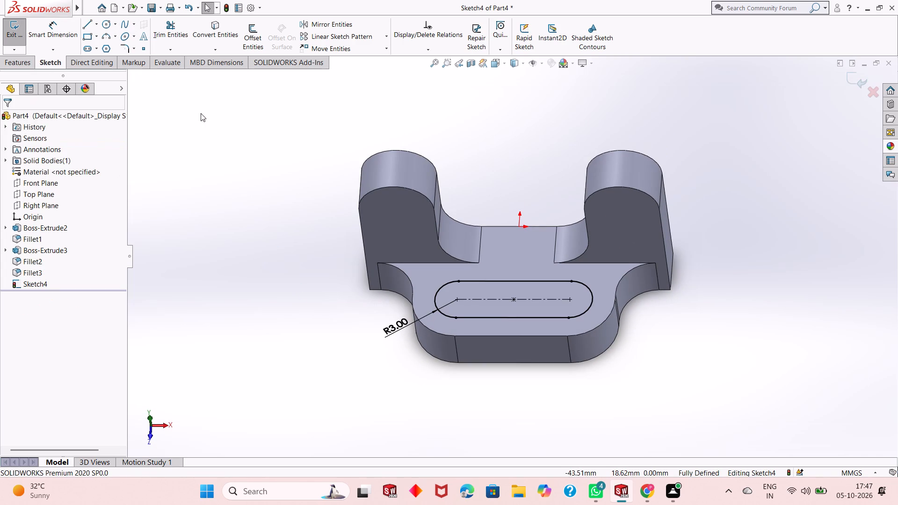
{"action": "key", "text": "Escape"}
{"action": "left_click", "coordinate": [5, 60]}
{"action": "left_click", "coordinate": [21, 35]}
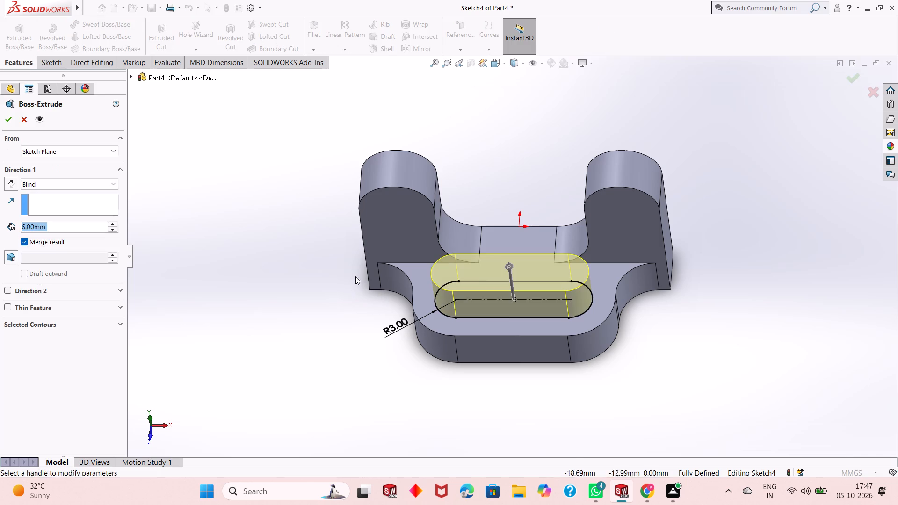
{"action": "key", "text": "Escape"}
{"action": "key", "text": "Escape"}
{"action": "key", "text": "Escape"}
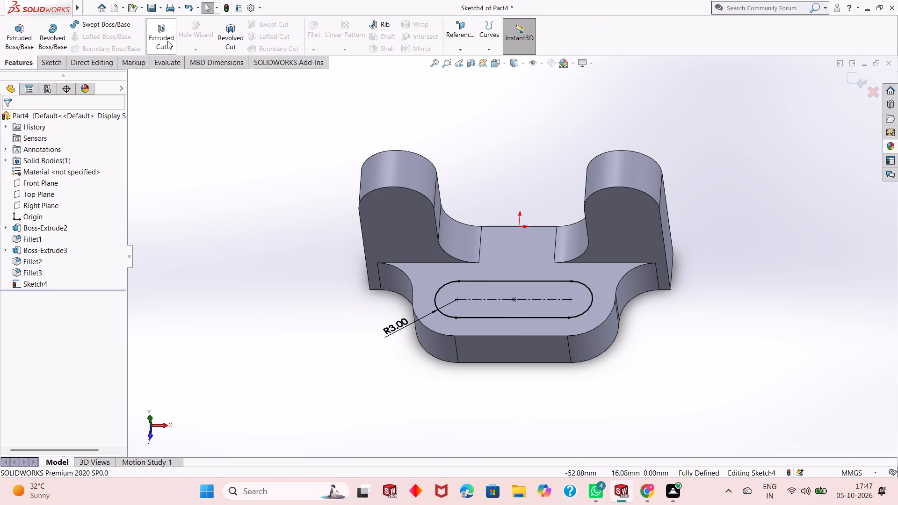
Cut the slot profile down through the base as a blind extruded cut 6 mm deep.
{"action": "left_click", "coordinate": [167, 40]}
{"action": "middle_click_drag", "start_coordinate": [334, 334], "coordinate": [334, 334]}
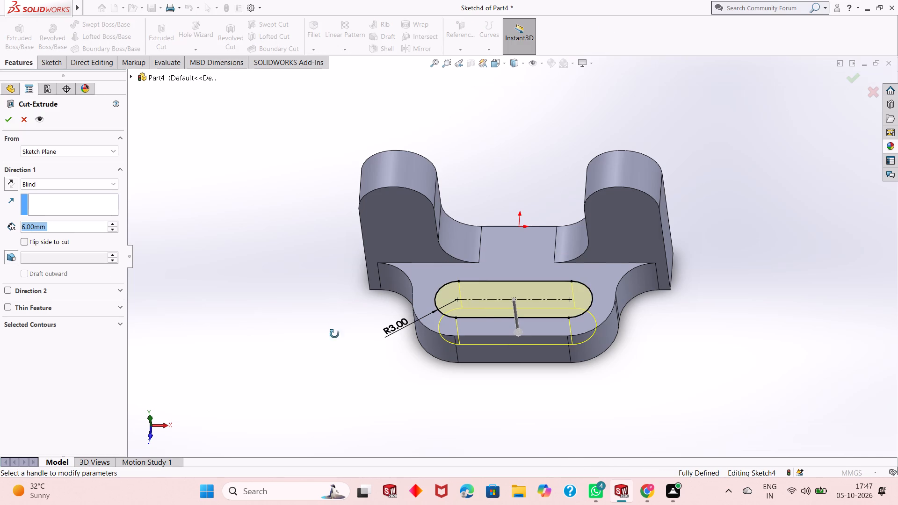
{"action": "middle_click_drag", "start_coordinate": [334, 334], "coordinate": [332, 207]}
{"action": "left_click", "coordinate": [7, 119]}
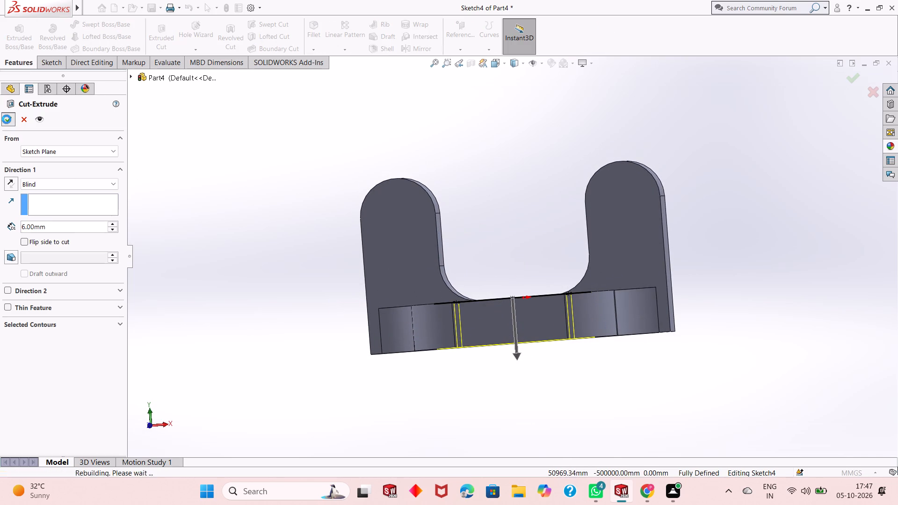
Examine the slotted base, its fillets and the bracket arms from several sides.
{"action": "key", "text": "Escape"}
{"action": "middle_click_drag", "start_coordinate": [557, 344], "coordinate": [542, 404]}
{"action": "scroll", "coordinate": [512, 331], "scroll_direction": "up", "scroll_amount": 1}
{"action": "middle_click_drag", "start_coordinate": [507, 305], "coordinate": [491, 370]}
{"action": "middle_click_drag", "start_coordinate": [520, 250], "coordinate": [517, 283]}
{"action": "scroll", "coordinate": [516, 274], "scroll_direction": "down", "scroll_amount": 4}
{"action": "scroll", "coordinate": [536, 316], "scroll_direction": "up", "scroll_amount": 1}
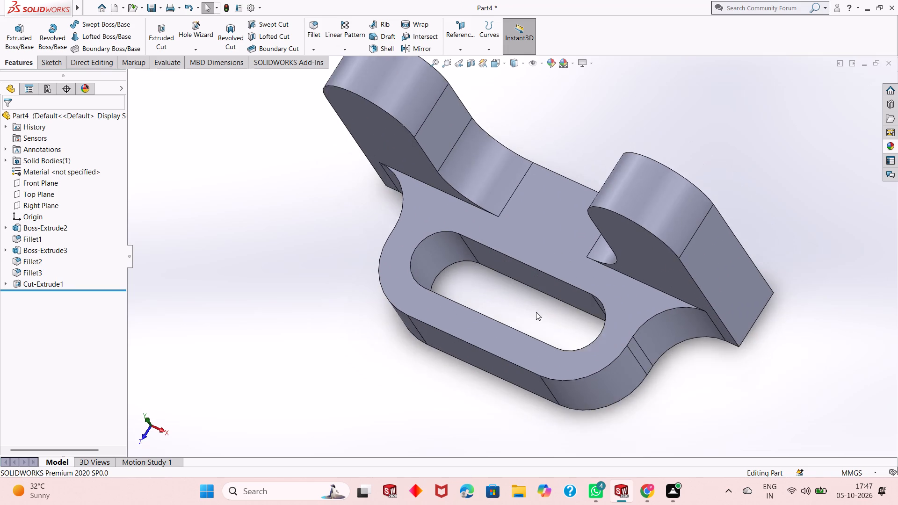
{"action": "scroll", "coordinate": [536, 312], "scroll_direction": "up", "scroll_amount": 1}
{"action": "scroll", "coordinate": [568, 242], "scroll_direction": "down", "scroll_amount": 1}
{"action": "middle_click_drag", "start_coordinate": [535, 349], "coordinate": [537, 303]}
{"action": "scroll", "coordinate": [538, 301], "scroll_direction": "up", "scroll_amount": 2}
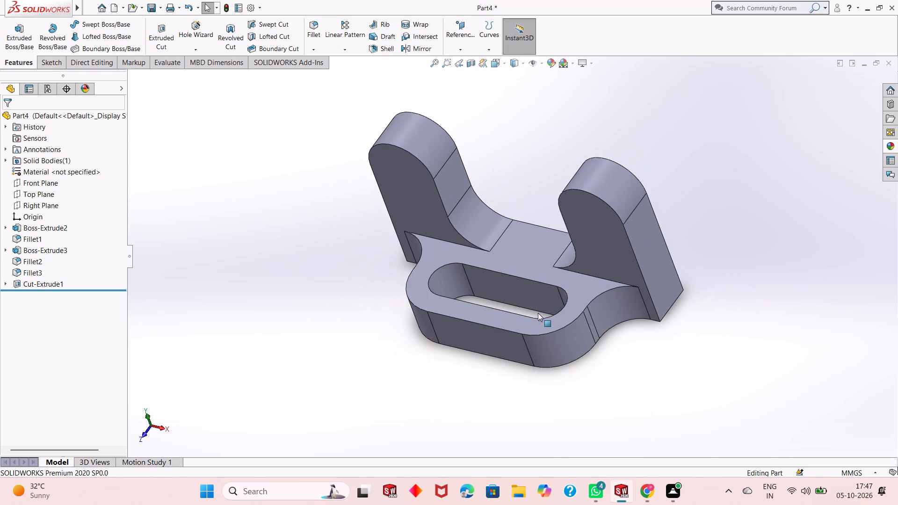
{"action": "scroll", "coordinate": [515, 236], "scroll_direction": "down", "scroll_amount": 3}
{"action": "scroll", "coordinate": [519, 312], "scroll_direction": "up", "scroll_amount": 2}
{"action": "middle_click_drag", "start_coordinate": [509, 341], "coordinate": [491, 259]}
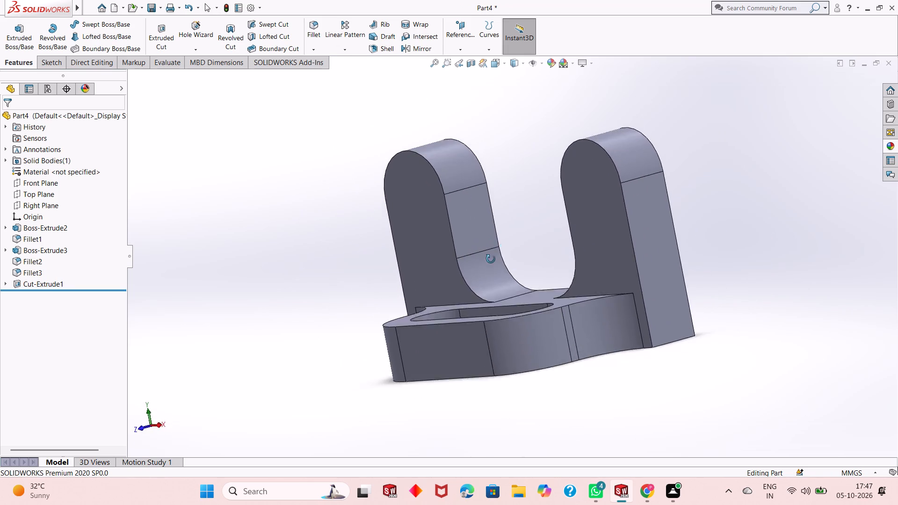
{"action": "middle_click_drag", "start_coordinate": [491, 259], "coordinate": [526, 318]}
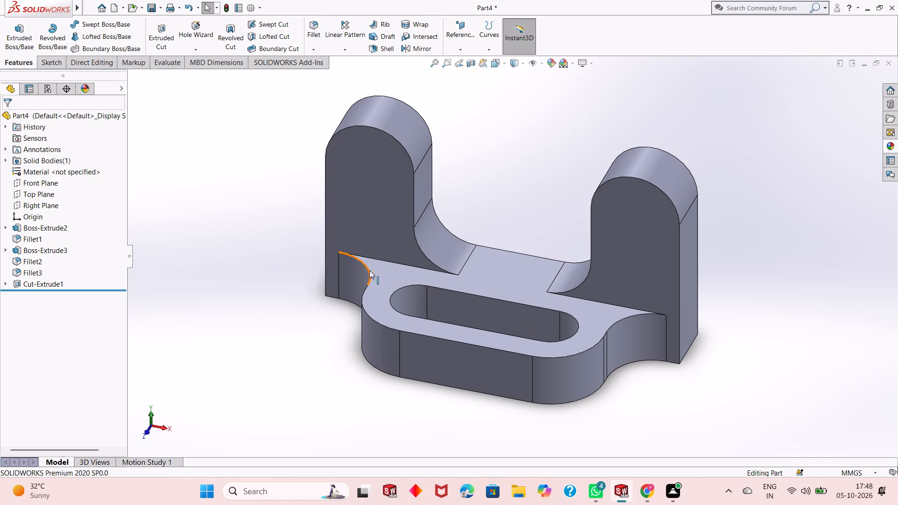
{"action": "scroll", "coordinate": [365, 266], "scroll_direction": "down", "scroll_amount": 1}
{"action": "scroll", "coordinate": [512, 332], "scroll_direction": "up", "scroll_amount": 1}
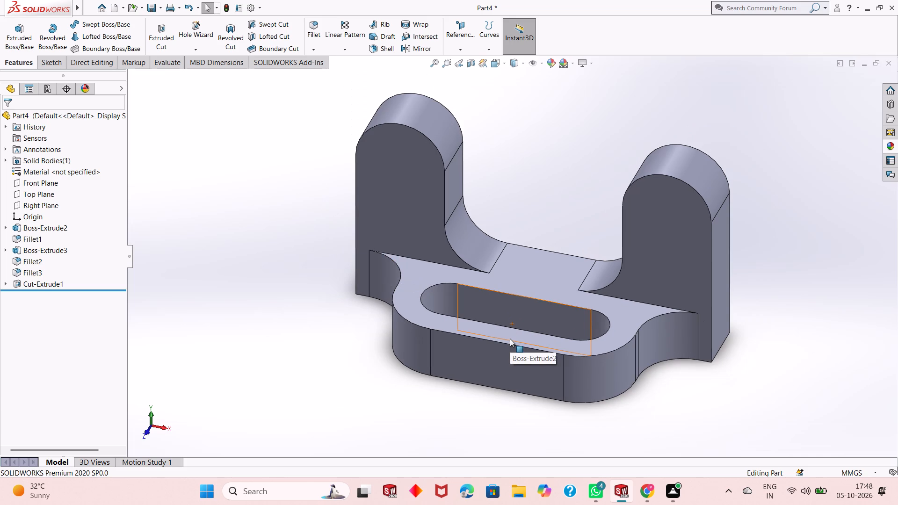
{"action": "middle_click_drag", "start_coordinate": [666, 369], "coordinate": [651, 348]}
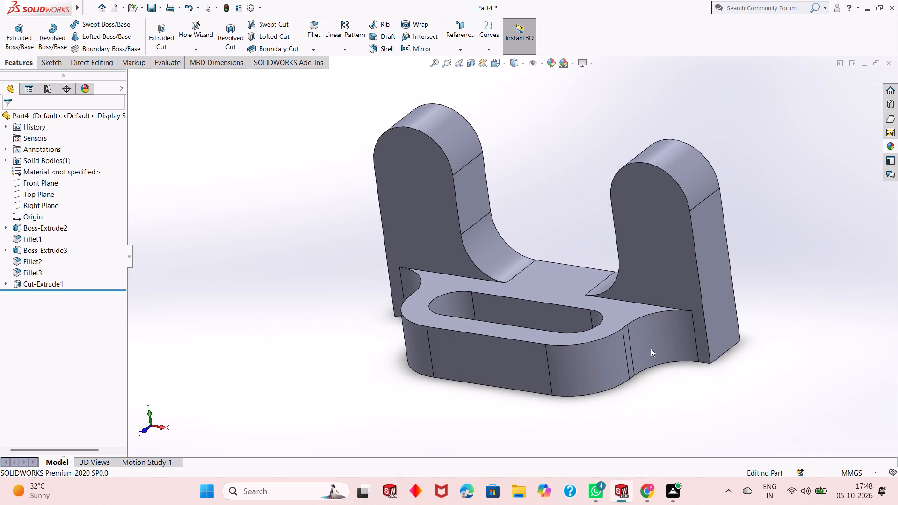
{"action": "middle_click_drag", "start_coordinate": [657, 366], "coordinate": [558, 420]}
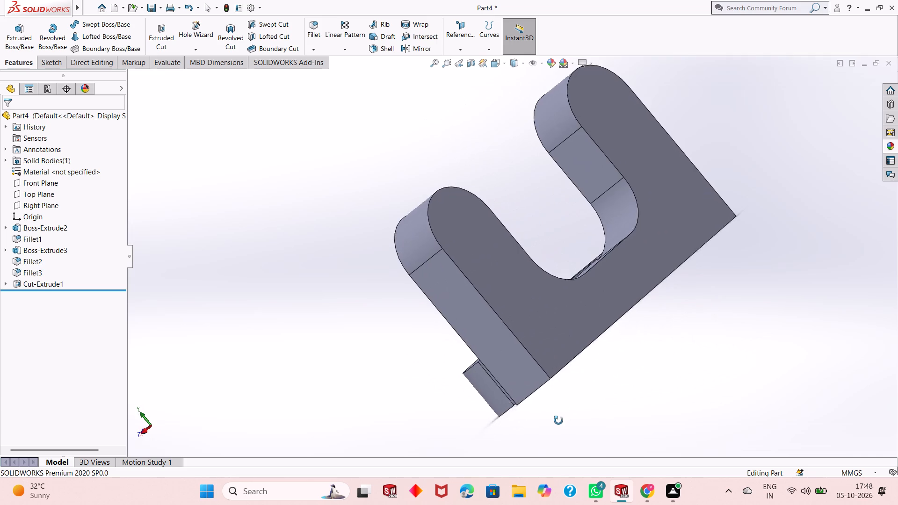
{"action": "middle_click_drag", "start_coordinate": [558, 420], "coordinate": [627, 332]}
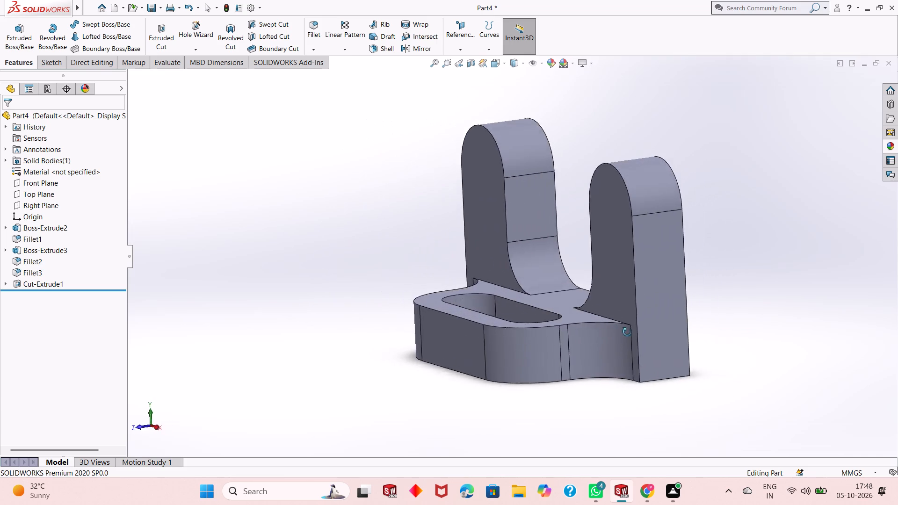
{"action": "middle_click_drag", "start_coordinate": [627, 332], "coordinate": [716, 314]}
{"action": "middle_click_drag", "start_coordinate": [546, 294], "coordinate": [533, 300]}
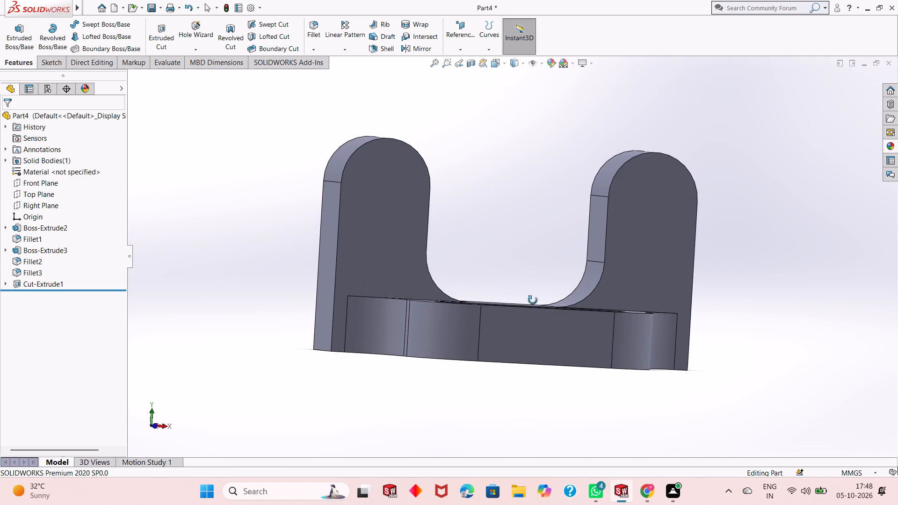
{"action": "middle_click_drag", "start_coordinate": [533, 300], "coordinate": [515, 304]}
{"action": "middle_click_drag", "start_coordinate": [490, 252], "coordinate": [473, 237]}
On the arms' front face, sketch a circle at each rounded end's centre, about 4.6 mm diameter on the left arm and 3.4 mm on the right.
{"action": "scroll", "coordinate": [462, 211], "scroll_direction": "down", "scroll_amount": 2}
{"action": "left_click", "coordinate": [427, 203]}
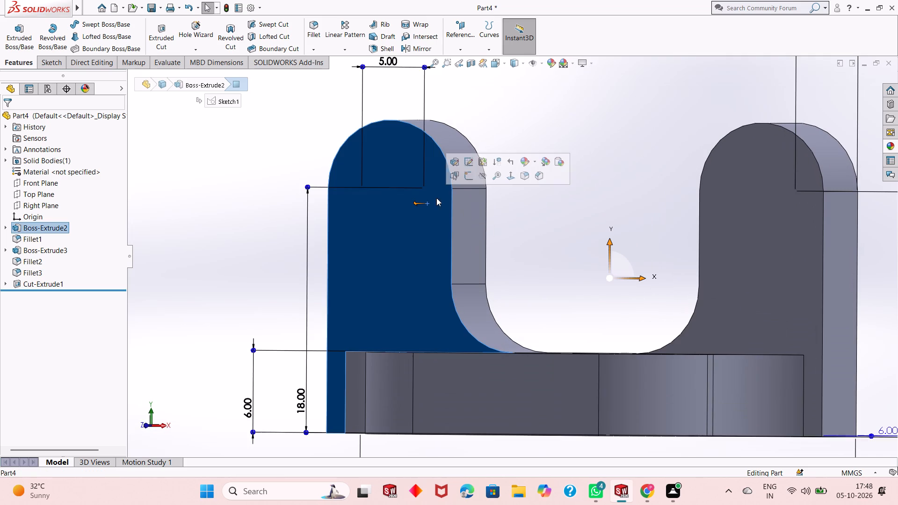
{"action": "left_click", "coordinate": [470, 178]}
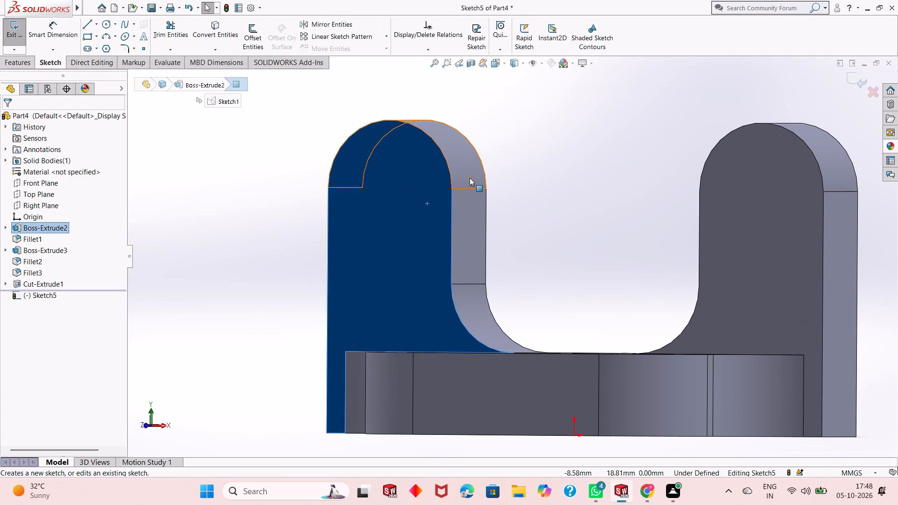
{"action": "key", "text": "ctrl+8"}
{"action": "key", "text": "Escape"}
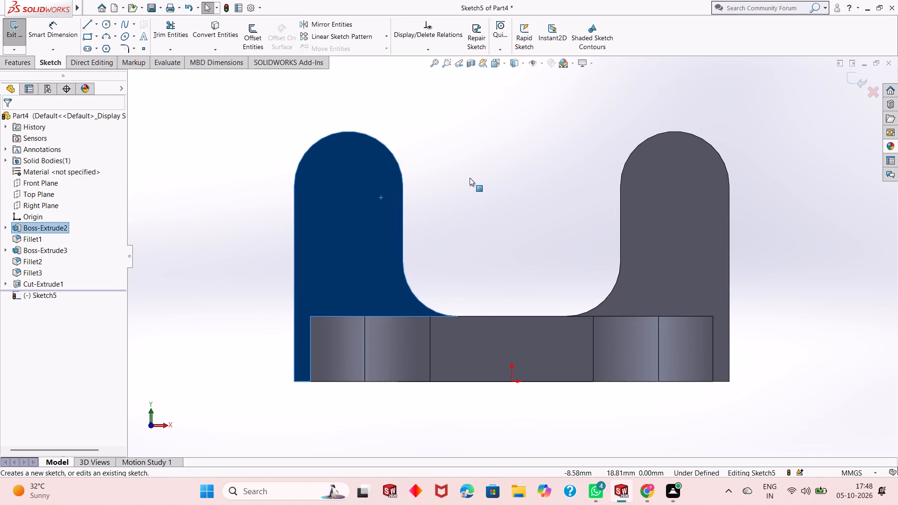
{"action": "scroll", "coordinate": [476, 231], "scroll_direction": "up", "scroll_amount": 1}
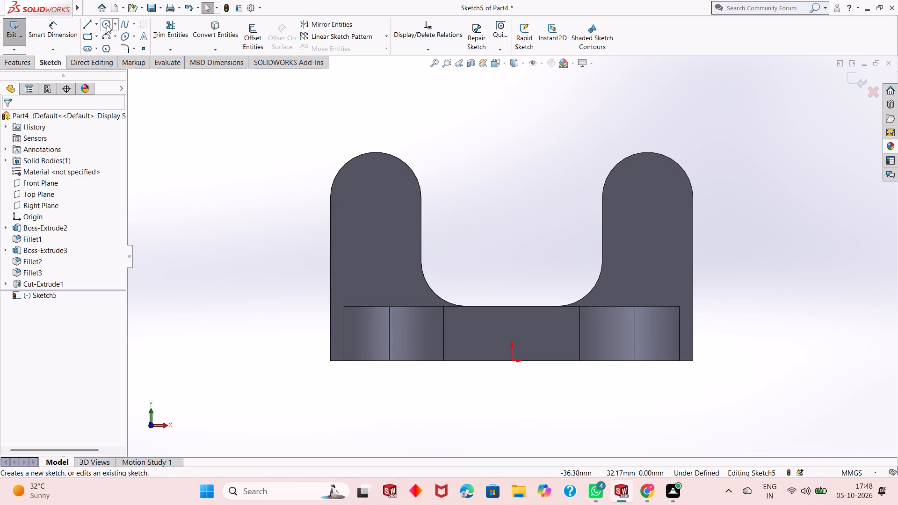
{"action": "left_click", "coordinate": [104, 25]}
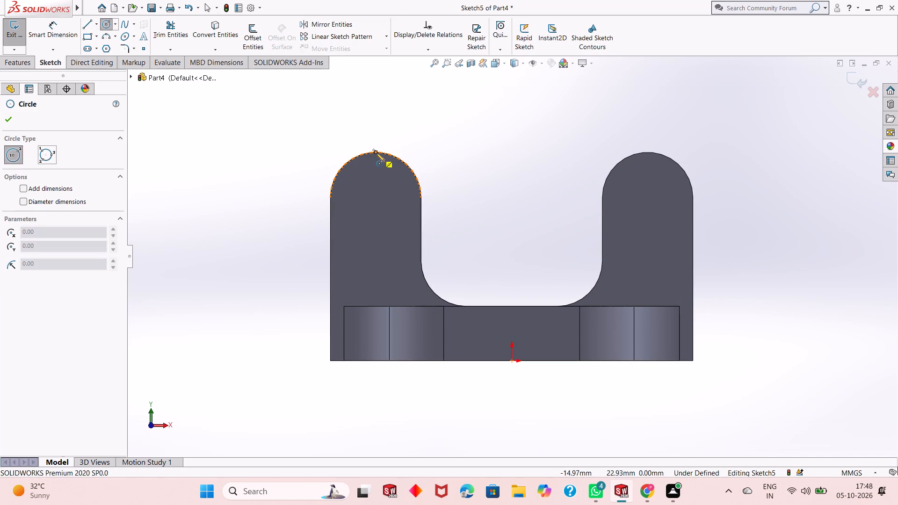
{"action": "left_click", "coordinate": [376, 199]}
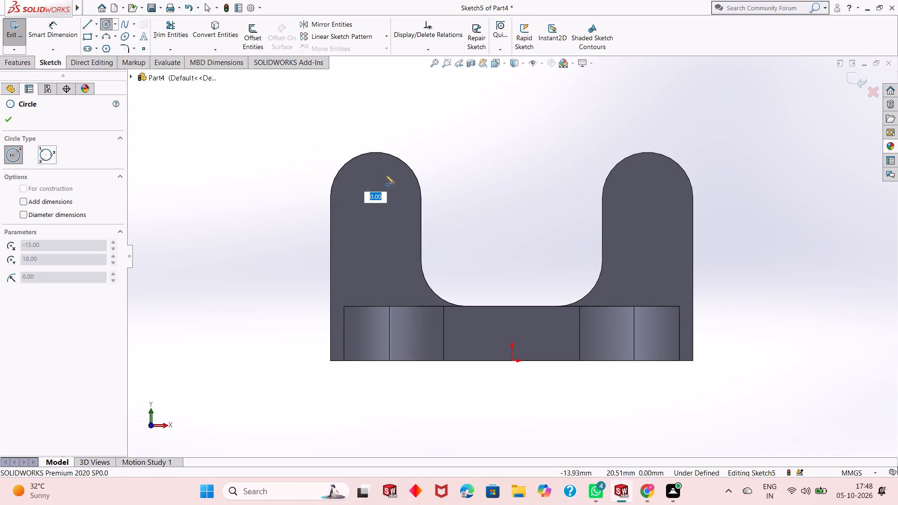
{"action": "key", "text": "Escape"}
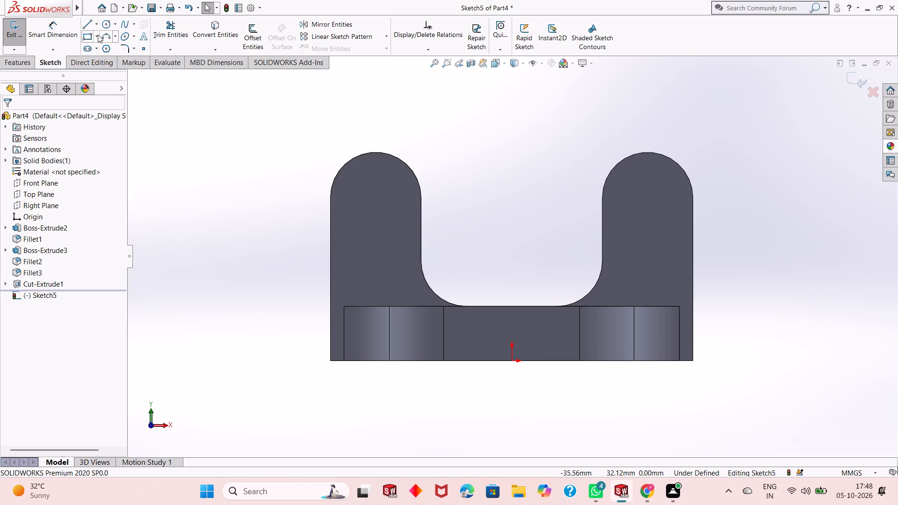
{"action": "left_click", "coordinate": [104, 26]}
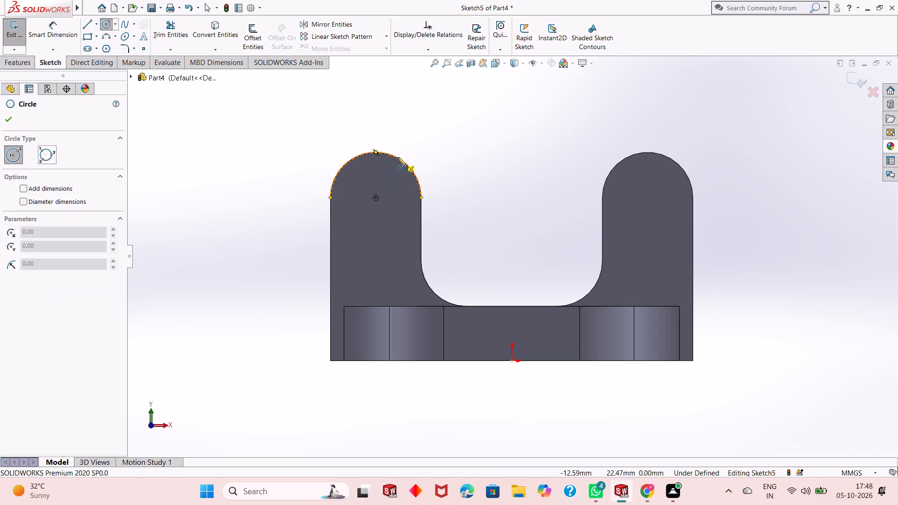
{"action": "left_click", "coordinate": [377, 197]}
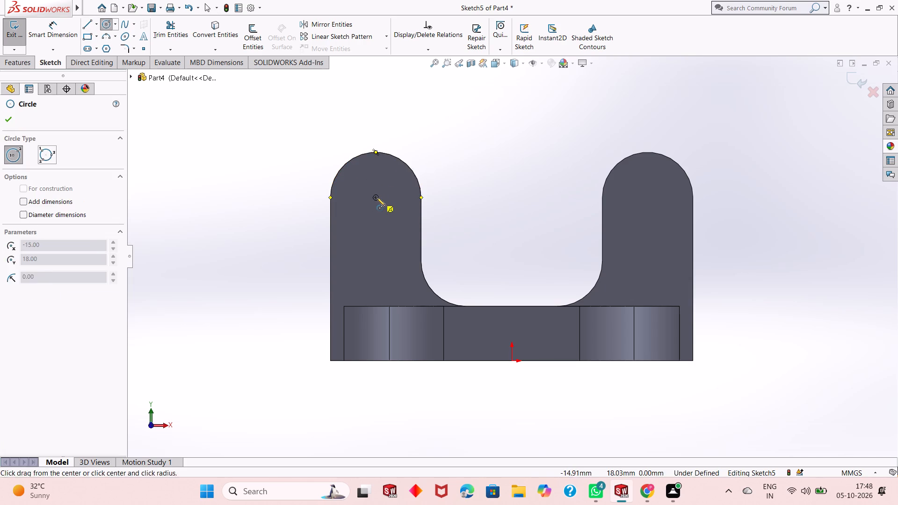
{"action": "left_click", "coordinate": [385, 179]}
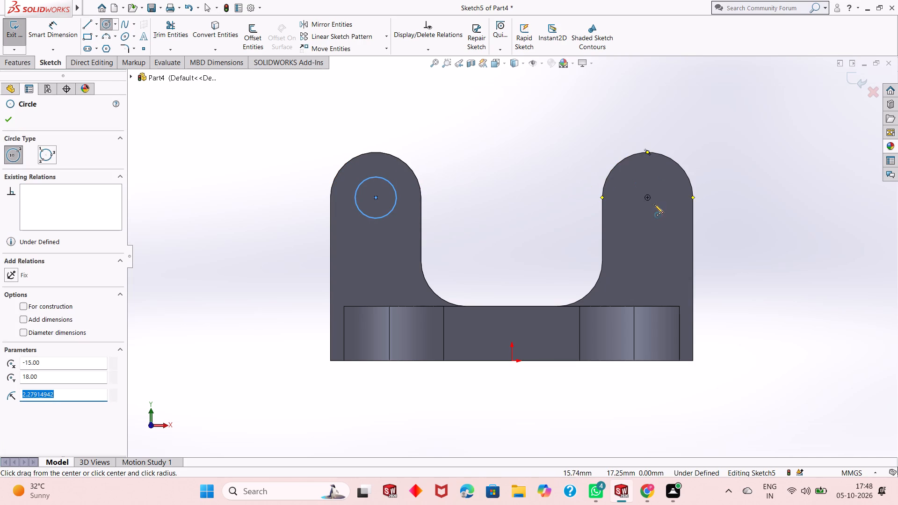
{"action": "left_click", "coordinate": [648, 198]}
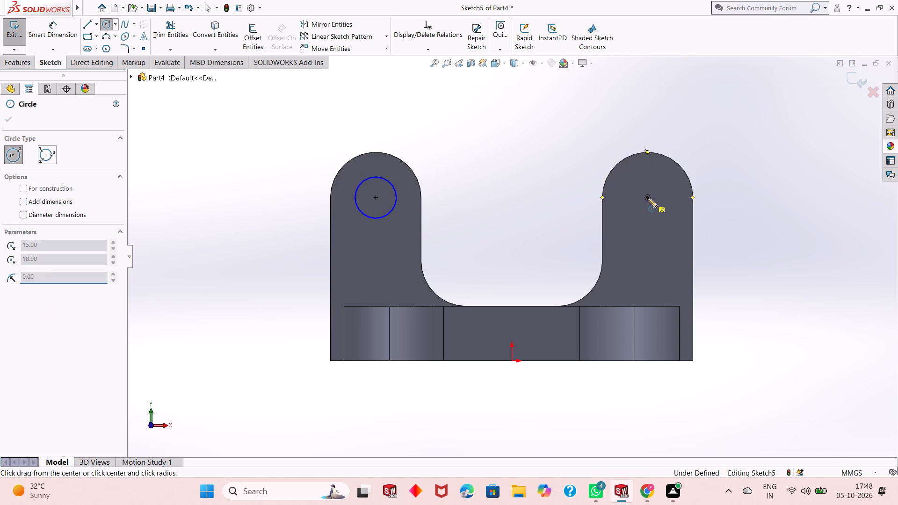
{"action": "left_click", "coordinate": [653, 183]}
{"action": "key", "text": "Escape"}
{"action": "key", "text": "Escape"}
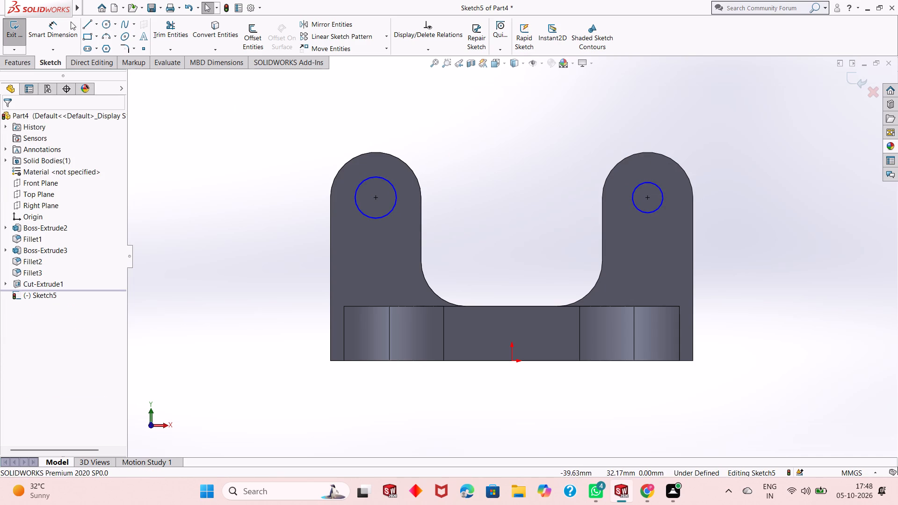
Dimension both arm circles and set each diameter to 5 mm, finishing the dimensioning.
{"action": "left_click", "coordinate": [51, 30]}
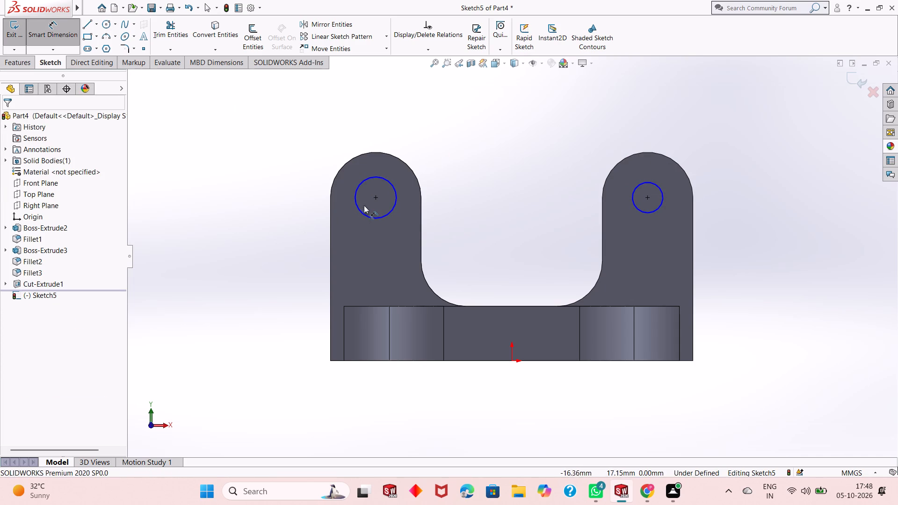
{"action": "left_click", "coordinate": [361, 211]}
{"action": "left_click", "coordinate": [289, 266]}
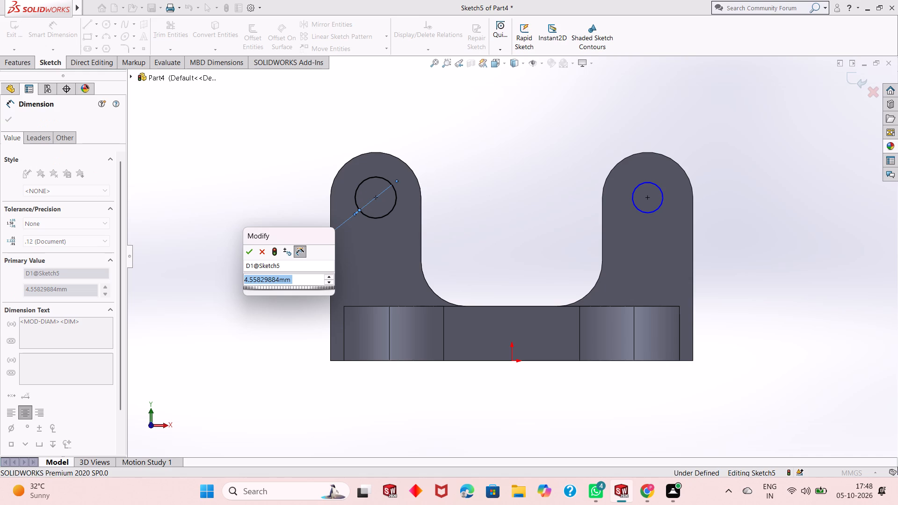
{"action": "key", "text": "5"}
{"action": "key", "text": "Return"}
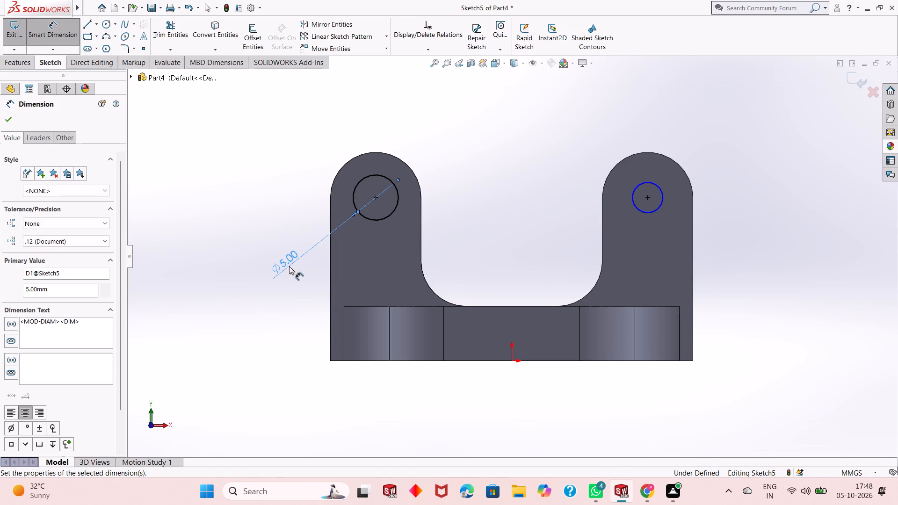
{"action": "left_click", "coordinate": [654, 212]}
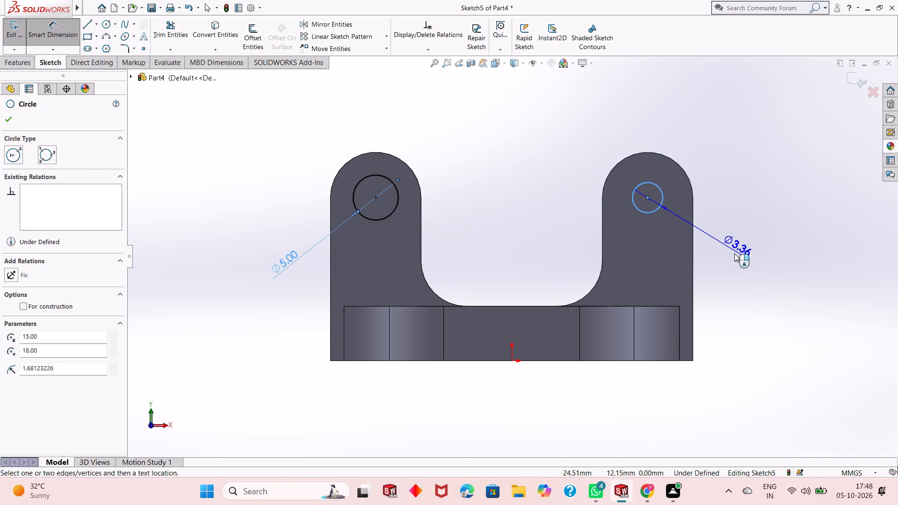
{"action": "left_click", "coordinate": [734, 253]}
{"action": "key", "text": "5"}
{"action": "key", "text": "Return"}
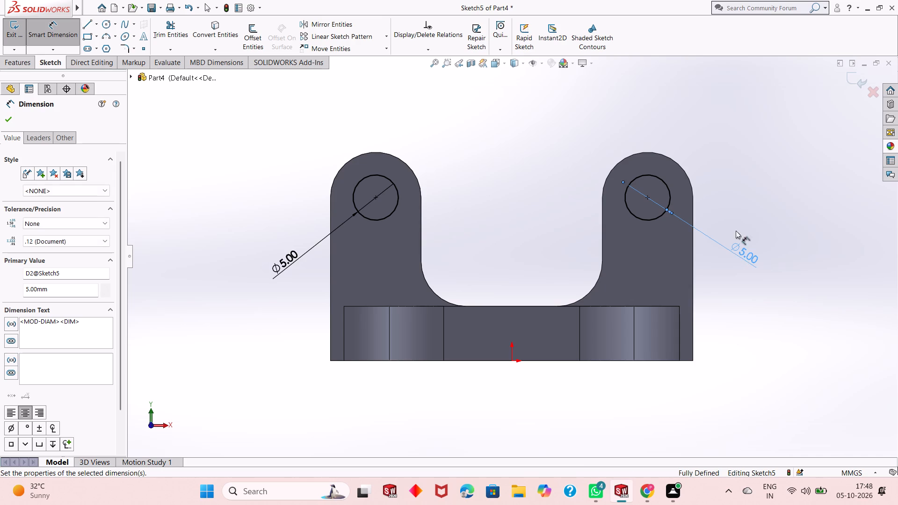
{"action": "right_click", "coordinate": [730, 170]}
{"action": "left_click", "coordinate": [746, 200]}
Cut the two circles through the bracket arms as a blind extruded cut 6 mm deep.
{"action": "scroll", "coordinate": [542, 251], "scroll_direction": "up", "scroll_amount": 1}
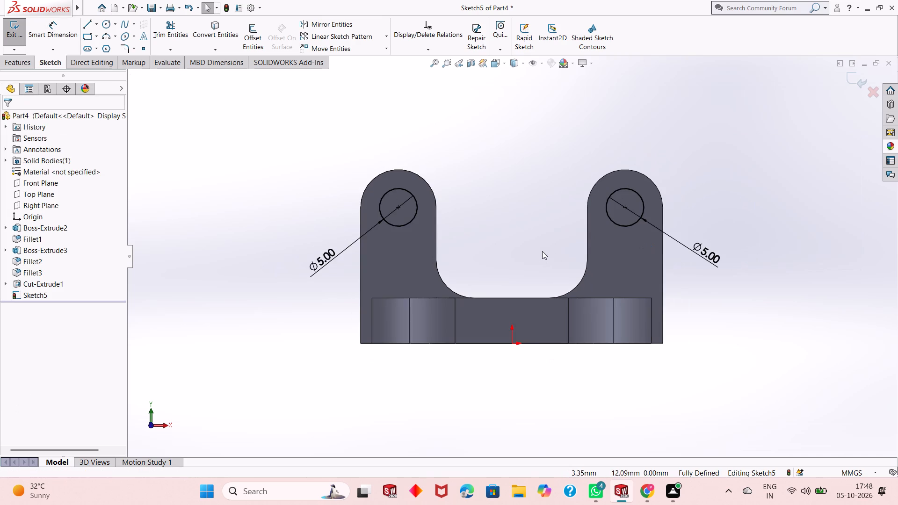
{"action": "middle_click_drag", "start_coordinate": [611, 210], "coordinate": [572, 220]}
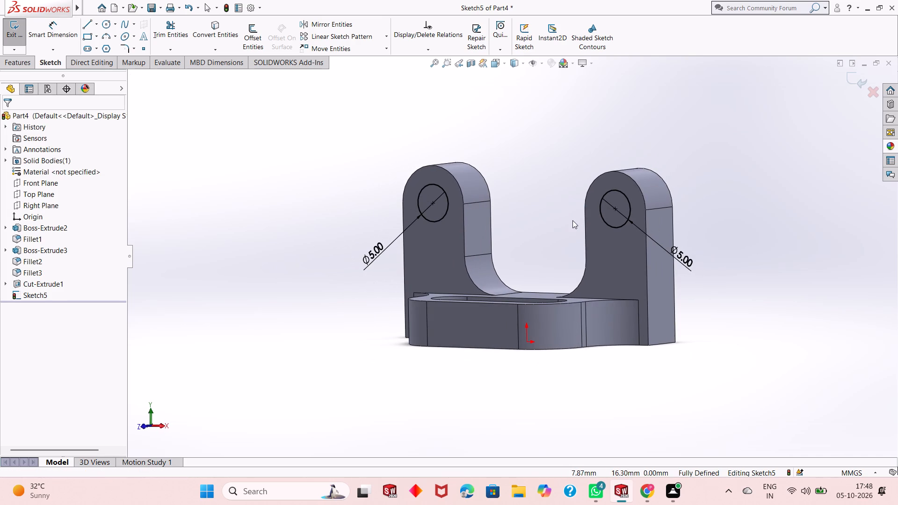
{"action": "scroll", "coordinate": [549, 226], "scroll_direction": "down", "scroll_amount": 1}
{"action": "scroll", "coordinate": [549, 226], "scroll_direction": "up", "scroll_amount": 1}
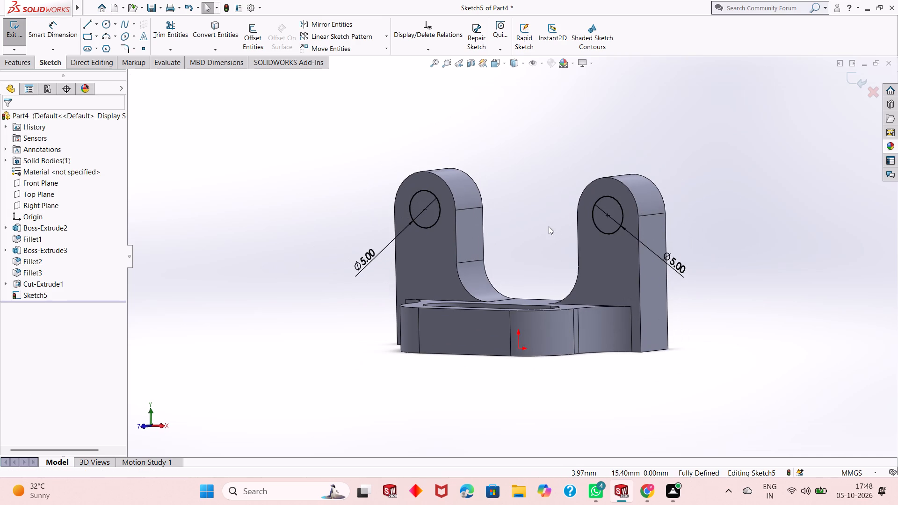
{"action": "middle_click_drag", "start_coordinate": [552, 229], "coordinate": [538, 233]}
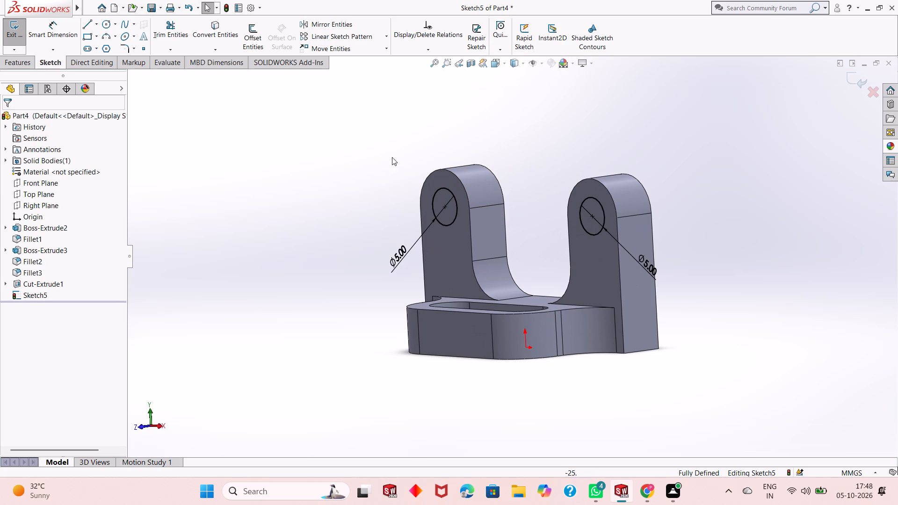
{"action": "left_click", "coordinate": [20, 64]}
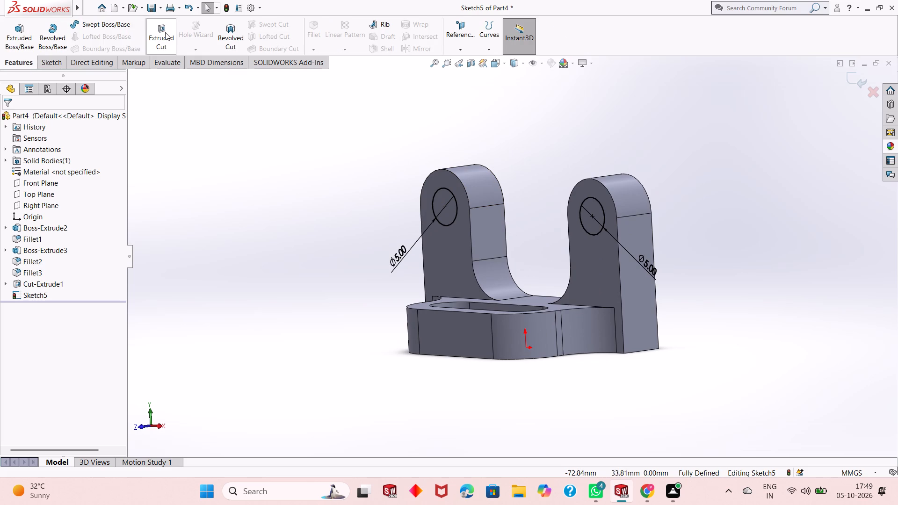
{"action": "left_click", "coordinate": [162, 42]}
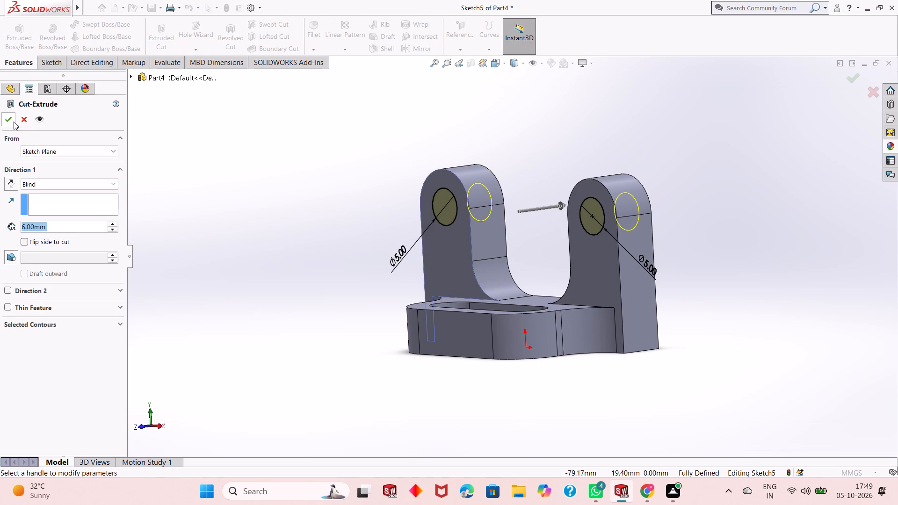
{"action": "left_click", "coordinate": [14, 122]}
{"action": "key", "text": "Escape"}
{"action": "key", "text": "Escape"}
{"action": "scroll", "coordinate": [507, 222], "scroll_direction": "down", "scroll_amount": 1}
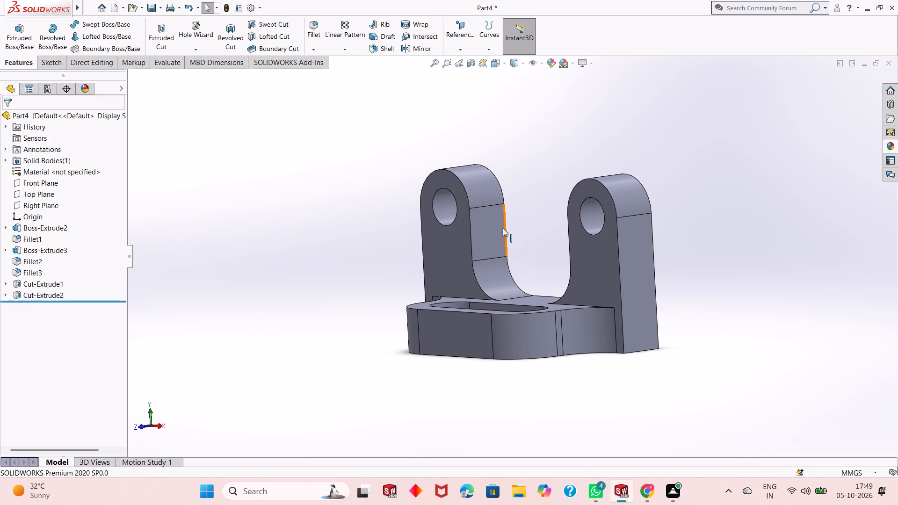
{"action": "middle_click_drag", "start_coordinate": [531, 238], "coordinate": [558, 220]}
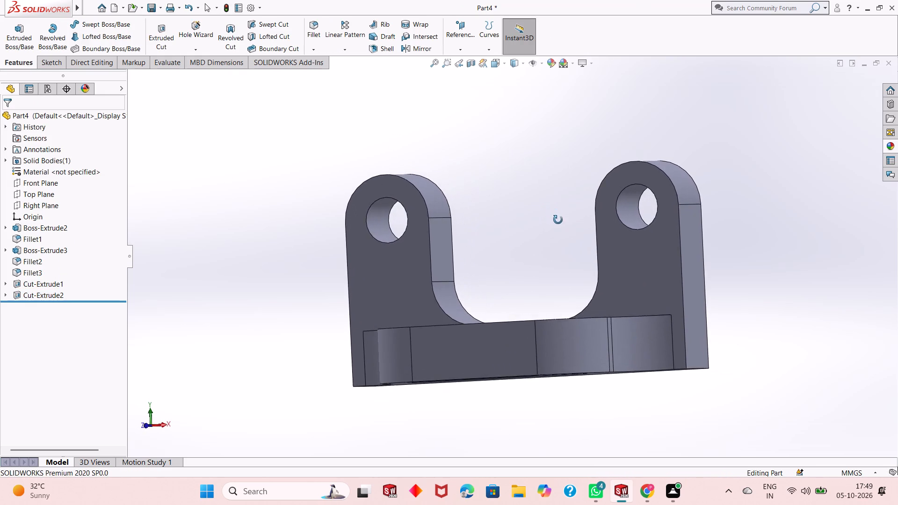
{"action": "middle_click_drag", "start_coordinate": [558, 220], "coordinate": [569, 230]}
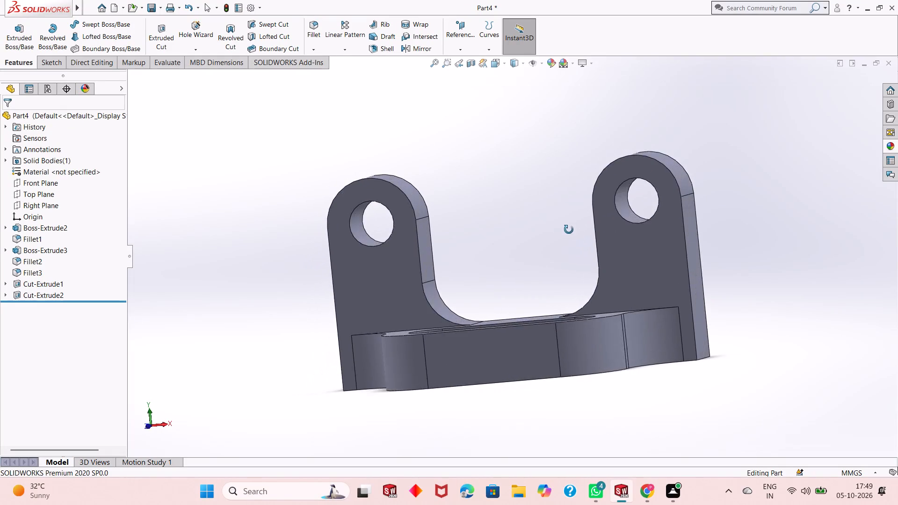
Examine the bracket's arm holes, slotted base and underside from several sides.
{"action": "middle_click_drag", "start_coordinate": [569, 230], "coordinate": [536, 246]}
{"action": "middle_click_drag", "start_coordinate": [530, 258], "coordinate": [546, 308]}
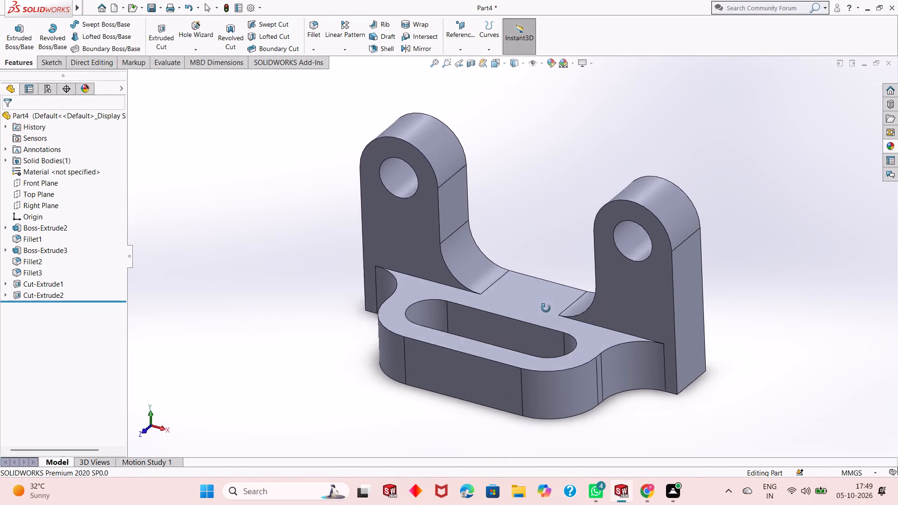
{"action": "middle_click_drag", "start_coordinate": [546, 308], "coordinate": [657, 274]}
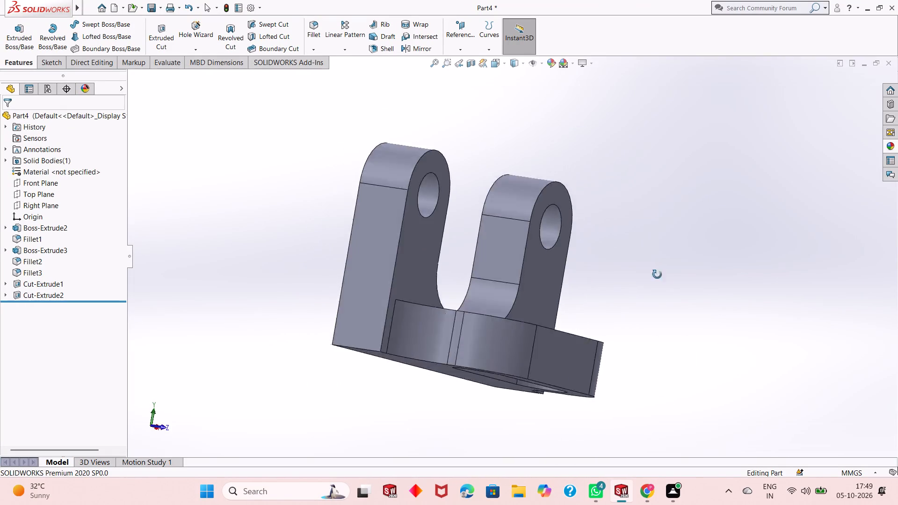
{"action": "middle_click_drag", "start_coordinate": [657, 274], "coordinate": [535, 281]}
{"action": "scroll", "coordinate": [535, 281], "scroll_direction": "up", "scroll_amount": 2}
{"action": "middle_click_drag", "start_coordinate": [534, 250], "coordinate": [521, 300]}
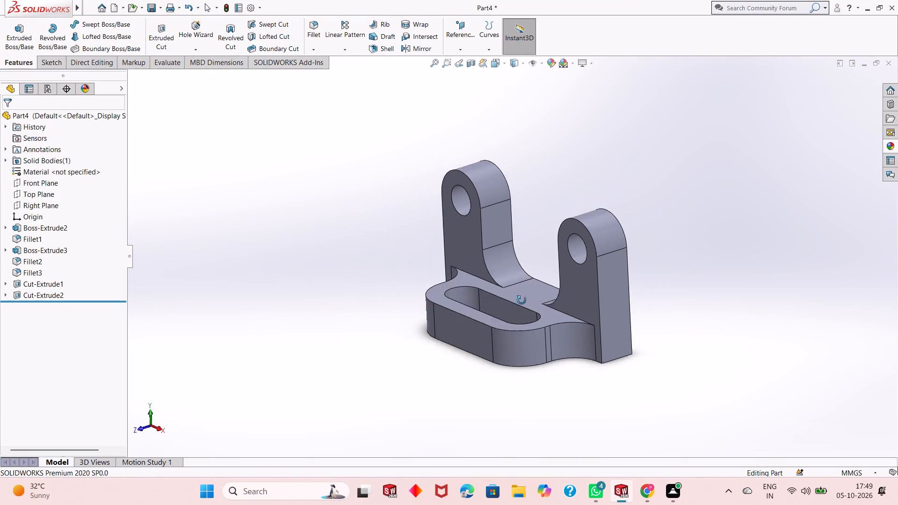
{"action": "middle_click_drag", "start_coordinate": [521, 300], "coordinate": [520, 306]}
{"action": "scroll", "coordinate": [519, 285], "scroll_direction": "down", "scroll_amount": 4}
{"action": "scroll", "coordinate": [514, 304], "scroll_direction": "up", "scroll_amount": 3}
{"action": "scroll", "coordinate": [532, 245], "scroll_direction": "up", "scroll_amount": 1}
{"action": "middle_click_drag", "start_coordinate": [533, 243], "coordinate": [534, 242]}
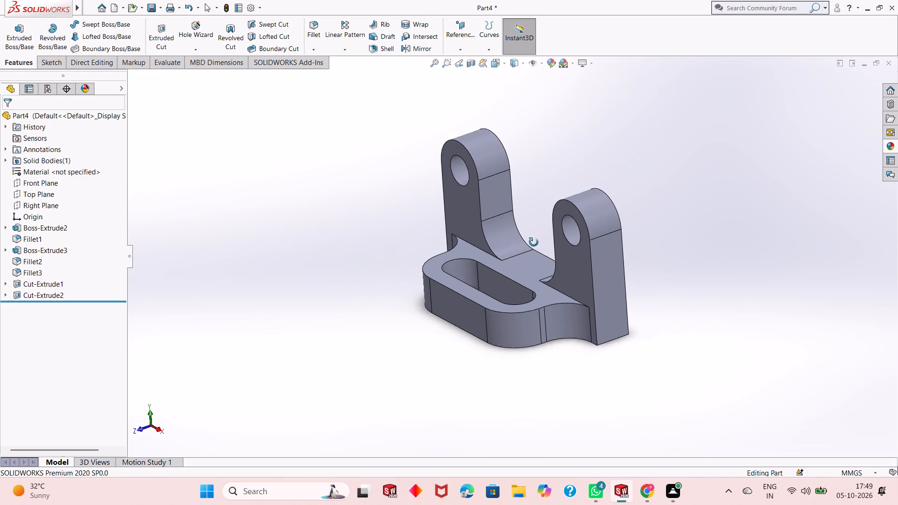
{"action": "middle_click_drag", "start_coordinate": [534, 242], "coordinate": [534, 212]}
{"action": "scroll", "coordinate": [534, 212], "scroll_direction": "down", "scroll_amount": 2}
{"action": "scroll", "coordinate": [524, 238], "scroll_direction": "up", "scroll_amount": 2}
{"action": "middle_click_drag", "start_coordinate": [519, 251], "coordinate": [530, 248]}
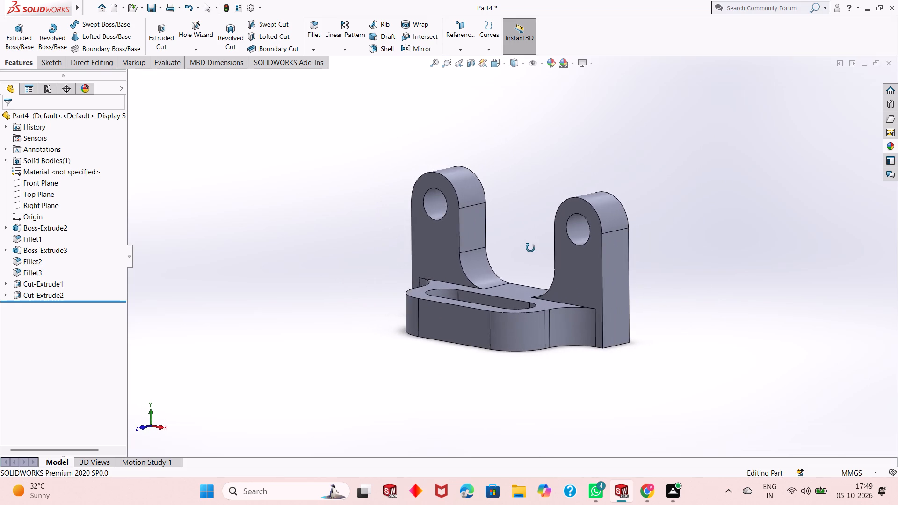
{"action": "middle_click_drag", "start_coordinate": [530, 248], "coordinate": [513, 248]}
{"action": "scroll", "coordinate": [513, 248], "scroll_direction": "down", "scroll_amount": 1}
{"action": "middle_click_drag", "start_coordinate": [536, 256], "coordinate": [542, 217]}
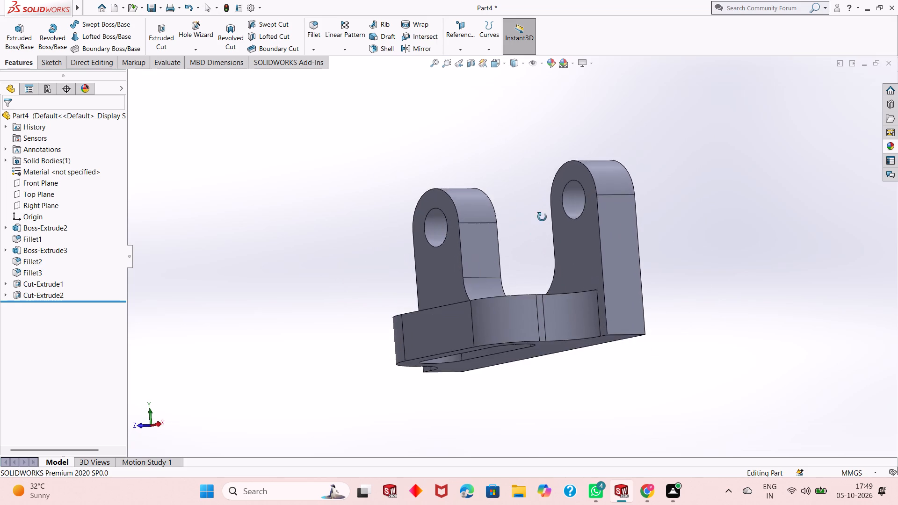
{"action": "middle_click_drag", "start_coordinate": [542, 217], "coordinate": [556, 257]}
{"action": "scroll", "coordinate": [556, 257], "scroll_direction": "up", "scroll_amount": 2}
{"action": "middle_click_drag", "start_coordinate": [510, 293], "coordinate": [509, 323]}
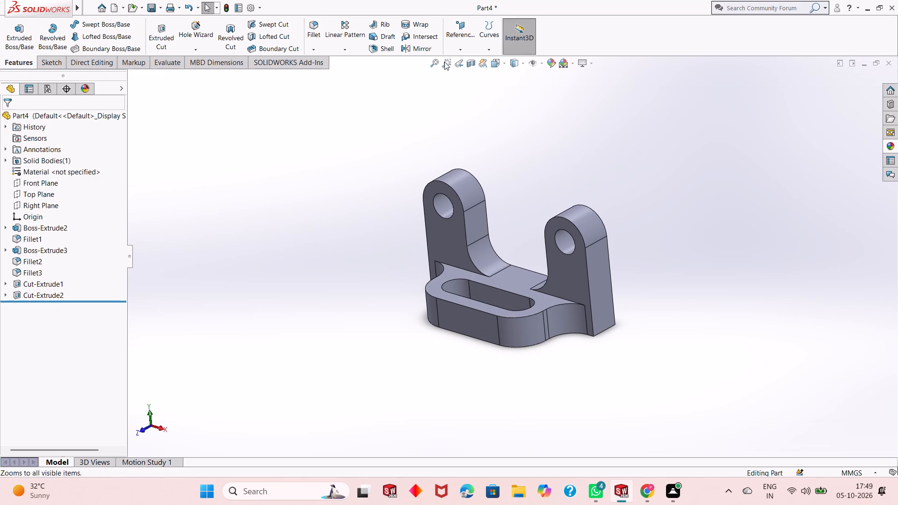
Change the whole part's appearance colour to a light purple.
{"action": "left_click", "coordinate": [549, 61]}
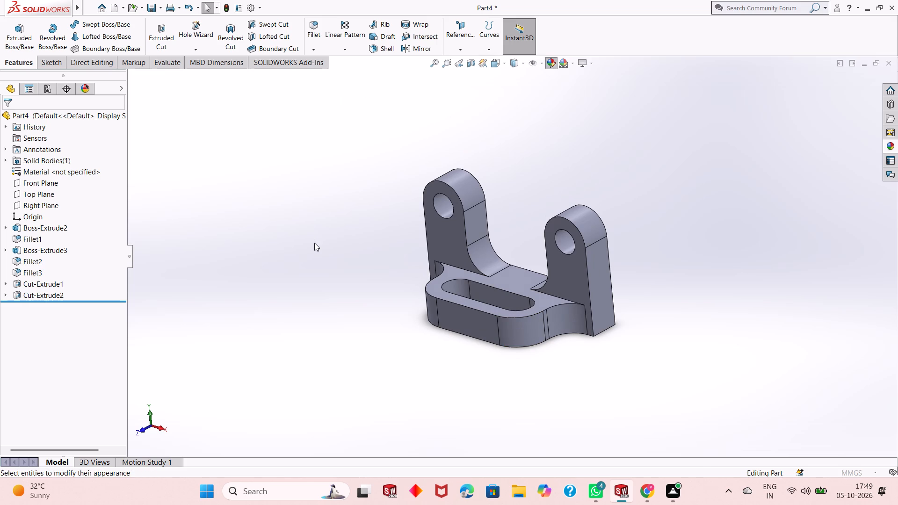
{"action": "left_click", "coordinate": [87, 400]}
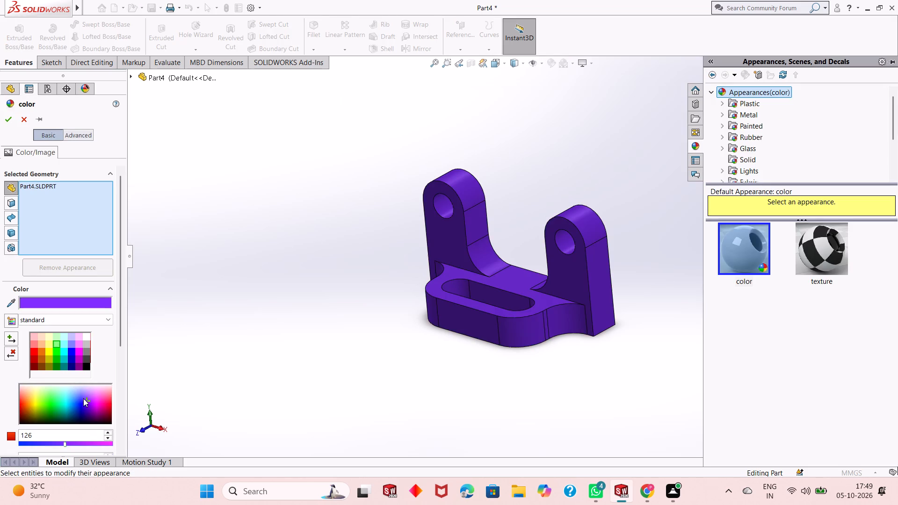
{"action": "left_click", "coordinate": [87, 390]}
{"action": "left_click", "coordinate": [91, 397]}
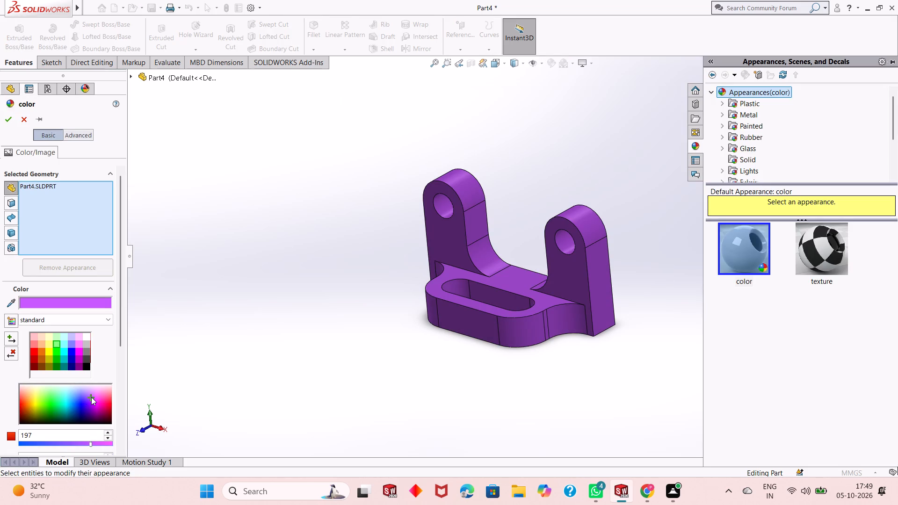
{"action": "left_click", "coordinate": [88, 393]}
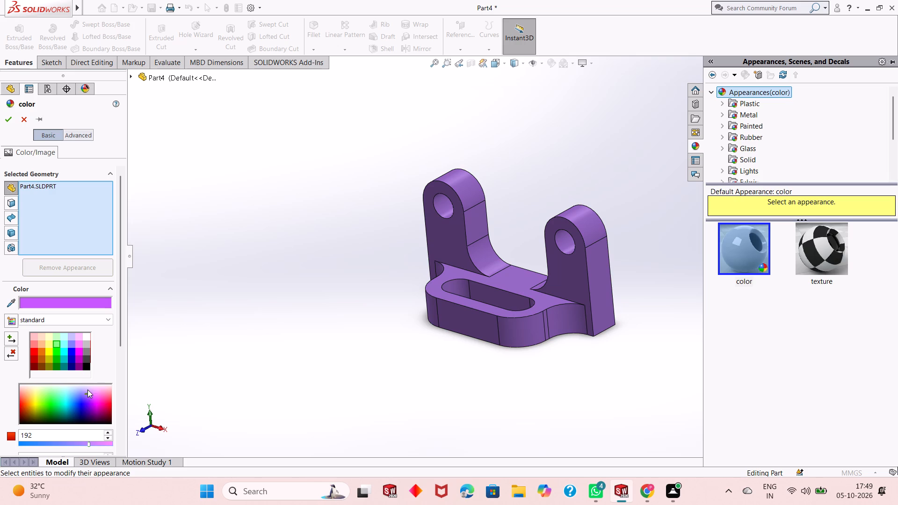
{"action": "left_click", "coordinate": [10, 117]}
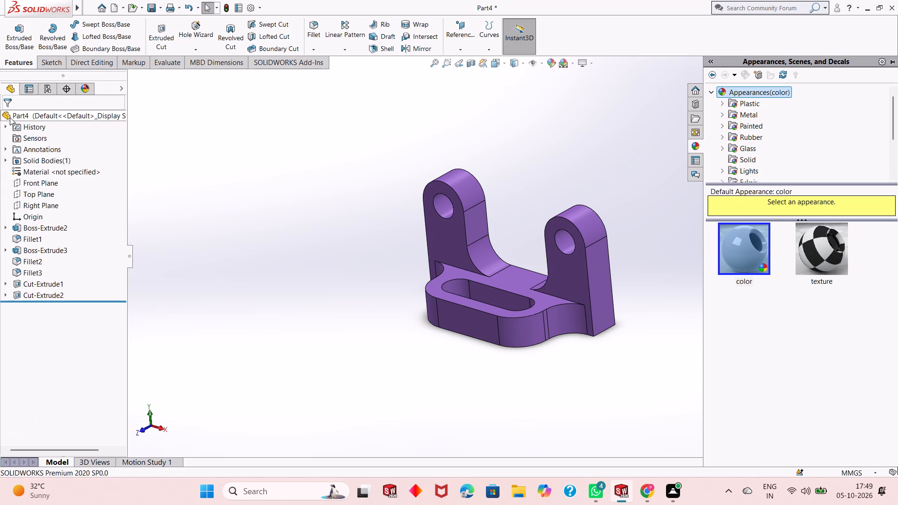
Apply the polished aluminum metal appearance to the hole cut feature through both arms.
{"action": "left_click", "coordinate": [751, 117]}
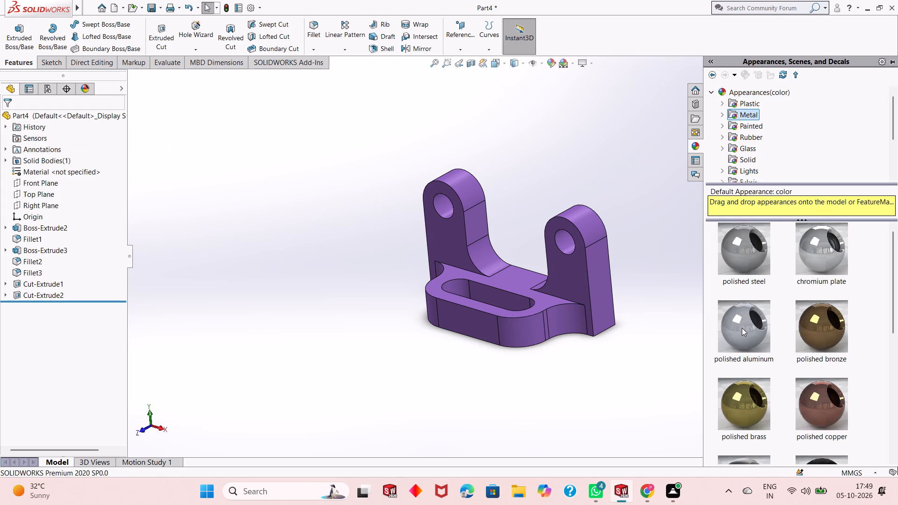
{"action": "left_click_drag", "start_coordinate": [742, 328], "coordinate": [441, 196]}
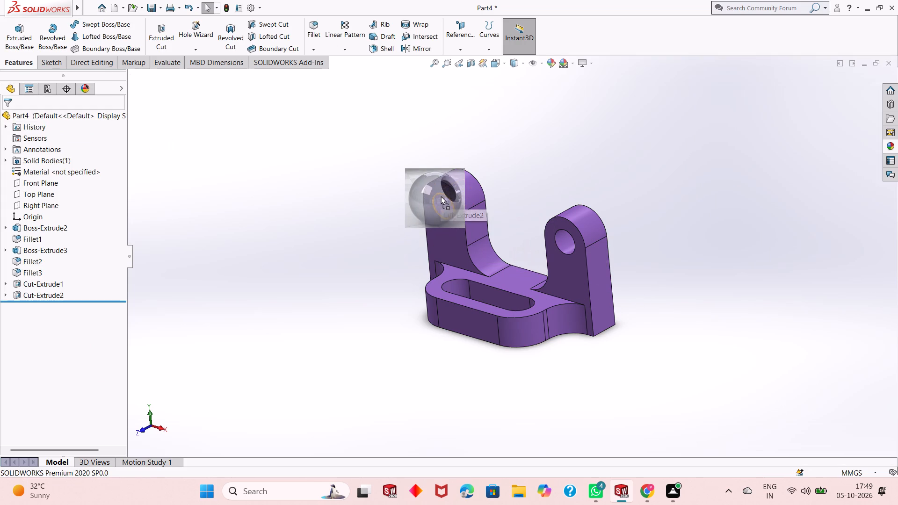
{"action": "left_click_drag", "start_coordinate": [441, 196], "coordinate": [441, 197]}
{"action": "left_click", "coordinate": [454, 201]}
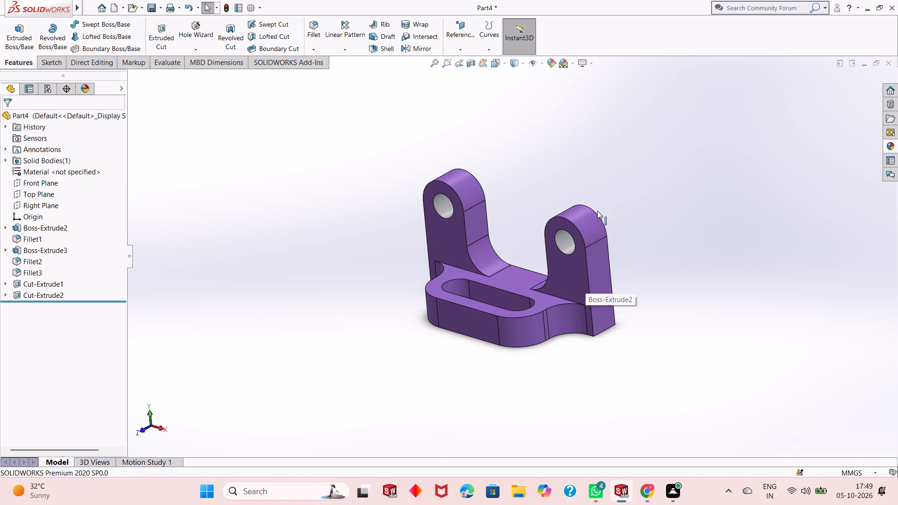
Apply the polished aluminum appearance to the slot cut feature in the base.
{"action": "left_click", "coordinate": [890, 144]}
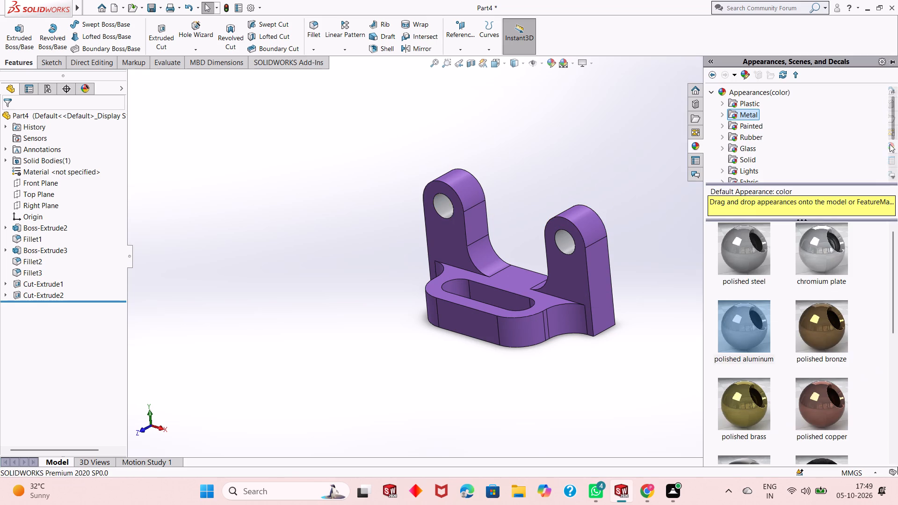
{"action": "left_click_drag", "start_coordinate": [751, 337], "coordinate": [506, 297]}
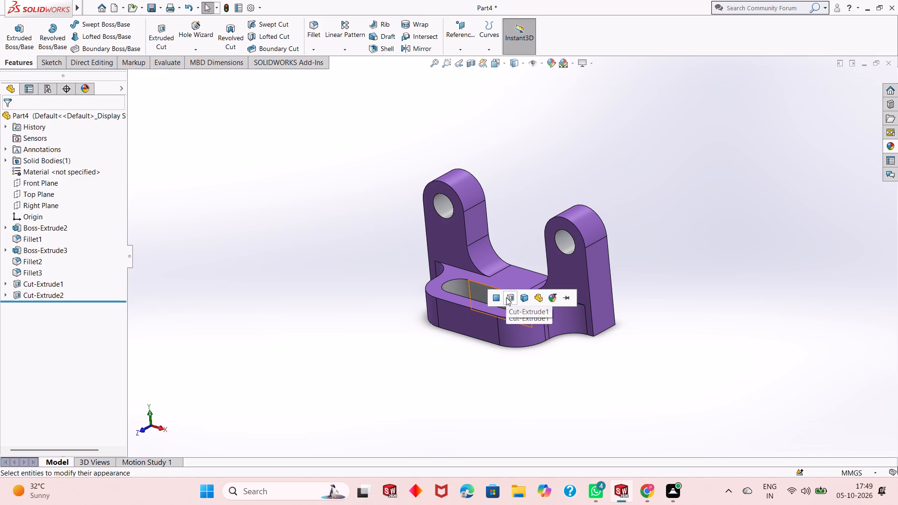
{"action": "left_click", "coordinate": [506, 297]}
Examine the coloured bracket, its arm holes and the base slot from several angles and up close.
{"action": "middle_click_drag", "start_coordinate": [508, 205], "coordinate": [463, 299]}
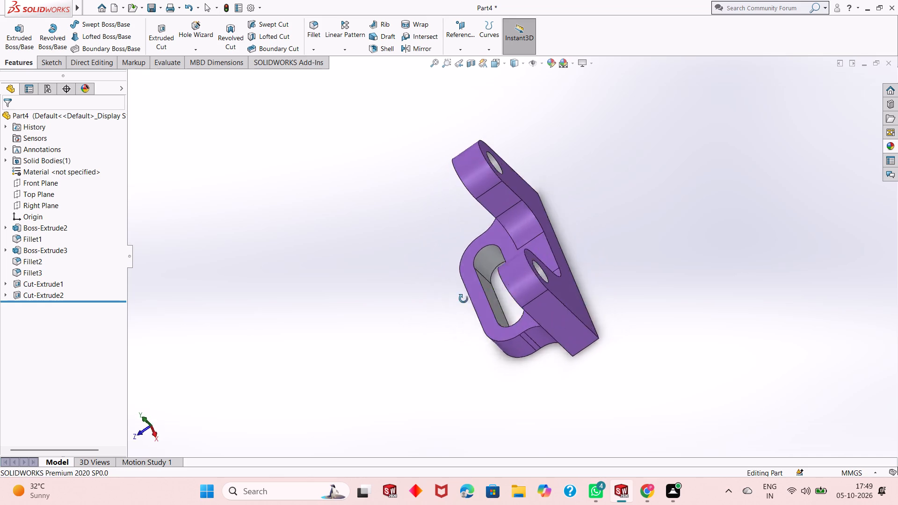
{"action": "middle_click_drag", "start_coordinate": [463, 299], "coordinate": [551, 254]}
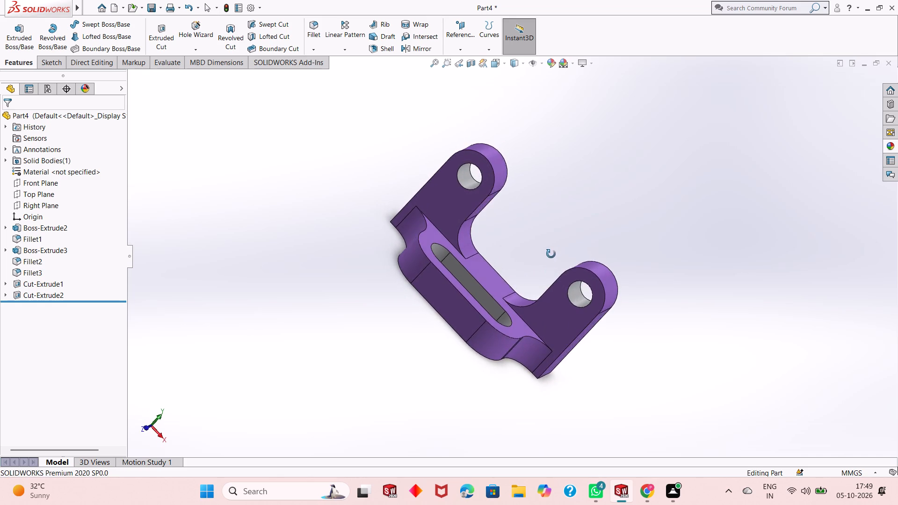
{"action": "middle_click_drag", "start_coordinate": [551, 254], "coordinate": [524, 191]}
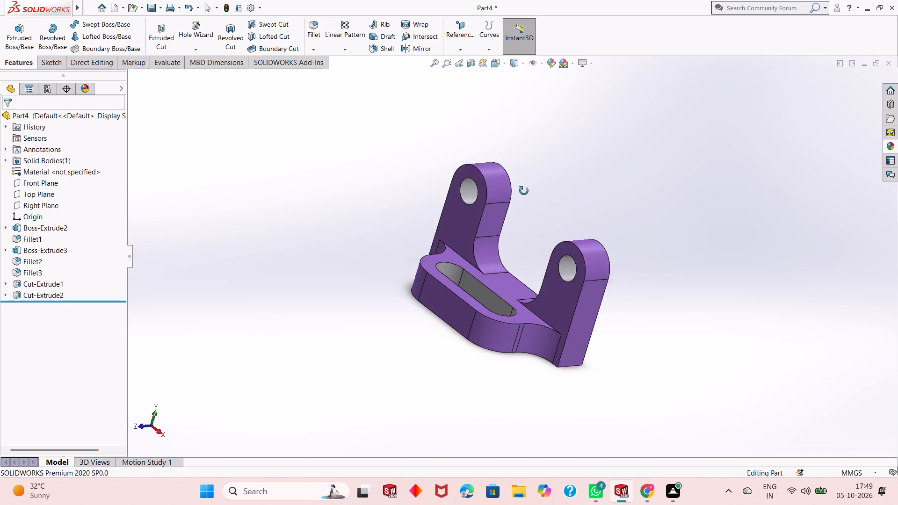
{"action": "middle_click_drag", "start_coordinate": [524, 191], "coordinate": [497, 292]}
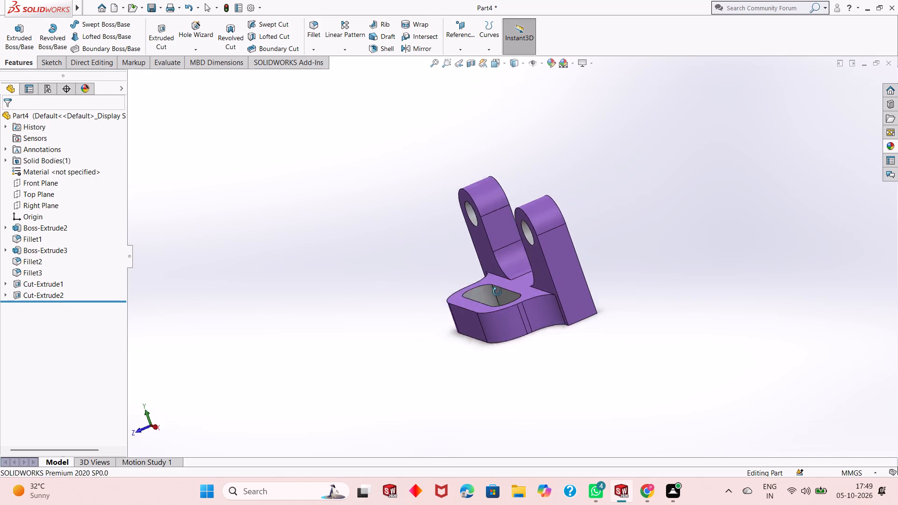
{"action": "middle_click_drag", "start_coordinate": [497, 292], "coordinate": [521, 341]}
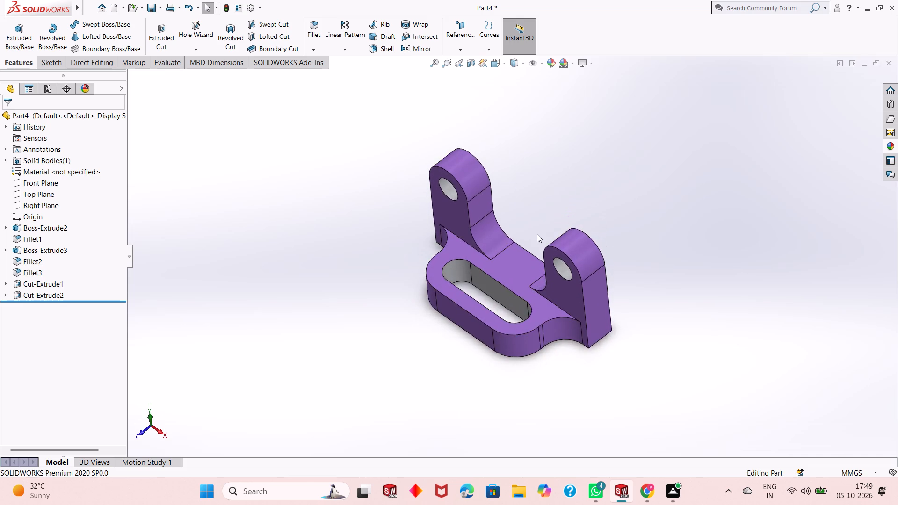
{"action": "scroll", "coordinate": [537, 233], "scroll_direction": "down", "scroll_amount": 3}
{"action": "scroll", "coordinate": [501, 278], "scroll_direction": "up", "scroll_amount": 1}
{"action": "middle_click_drag", "start_coordinate": [547, 214], "coordinate": [541, 174]}
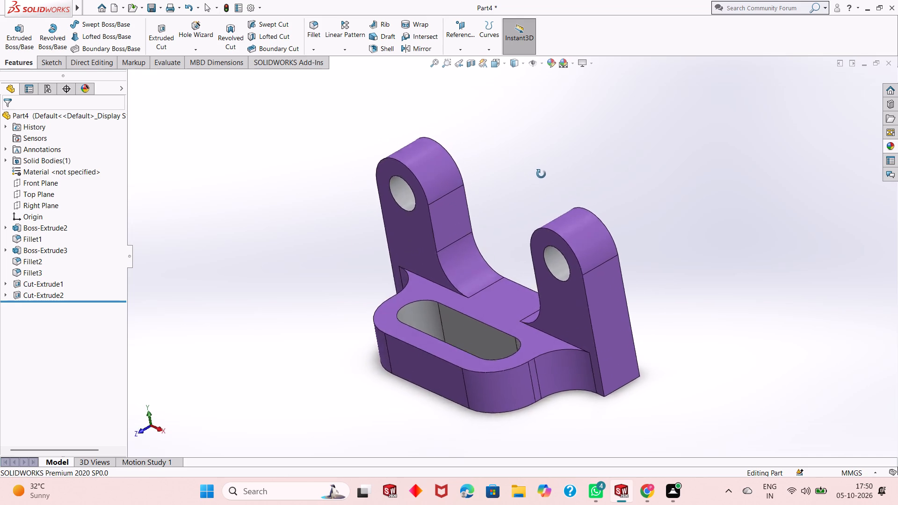
{"action": "middle_click_drag", "start_coordinate": [541, 174], "coordinate": [527, 228]}
{"action": "scroll", "coordinate": [458, 274], "scroll_direction": "down", "scroll_amount": 3}
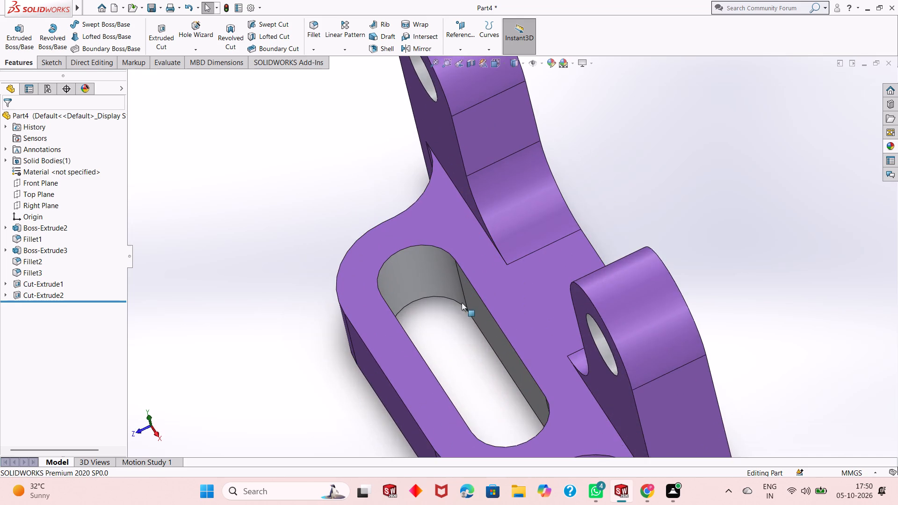
{"action": "middle_click_drag", "start_coordinate": [473, 334], "coordinate": [477, 284]}
{"action": "scroll", "coordinate": [477, 284], "scroll_direction": "up", "scroll_amount": 3}
{"action": "middle_click_drag", "start_coordinate": [474, 296], "coordinate": [491, 235]}
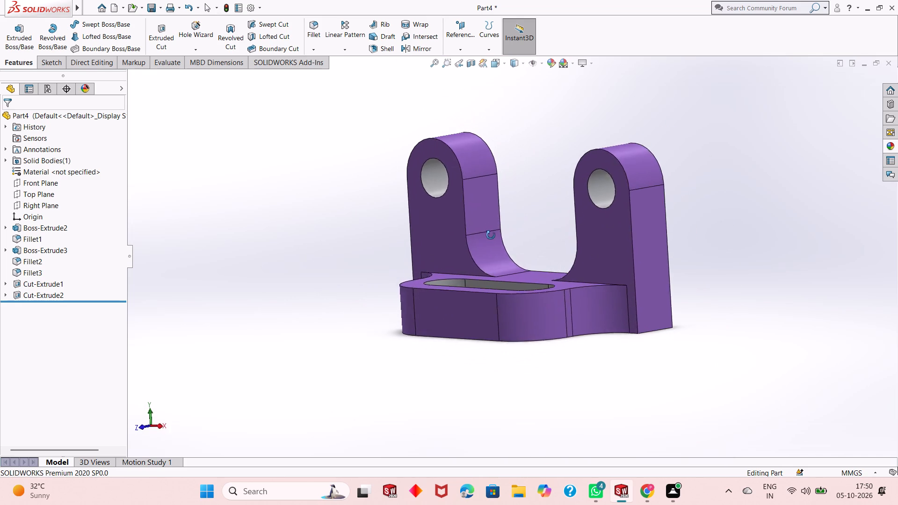
{"action": "middle_click_drag", "start_coordinate": [491, 235], "coordinate": [470, 319]}
{"action": "scroll", "coordinate": [478, 295], "scroll_direction": "down", "scroll_amount": 3}
{"action": "middle_click_drag", "start_coordinate": [478, 295], "coordinate": [484, 246]}
{"action": "scroll", "coordinate": [484, 246], "scroll_direction": "up", "scroll_amount": 2}
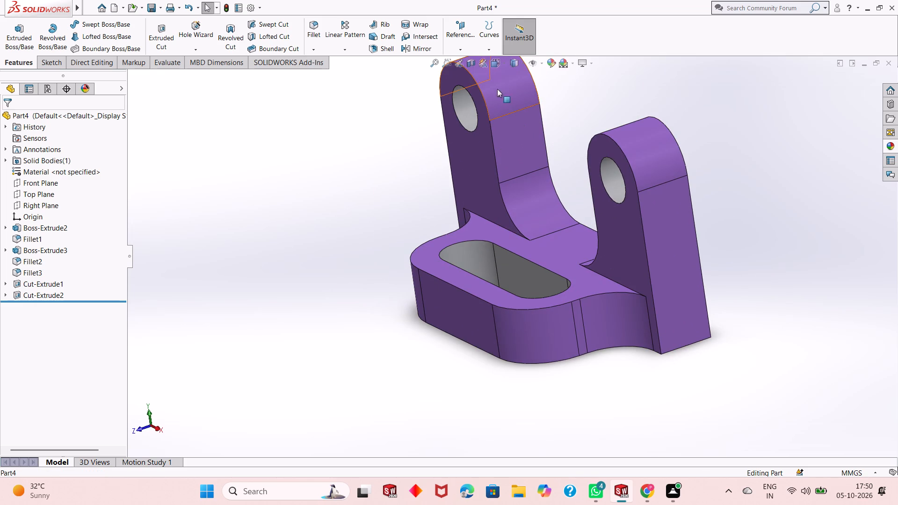
{"action": "left_click", "coordinate": [472, 59]}
{"action": "key", "text": "Escape"}
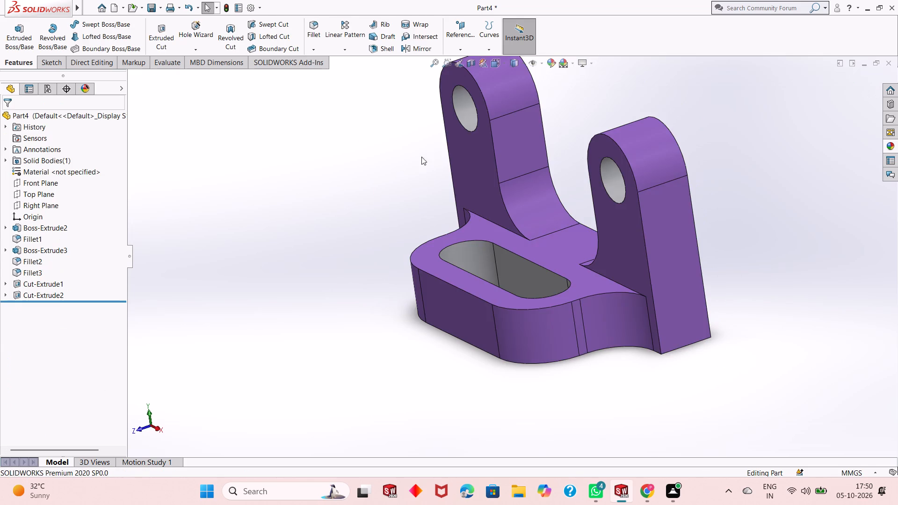
{"action": "scroll", "coordinate": [475, 231], "scroll_direction": "up", "scroll_amount": 2}
{"action": "middle_click_drag", "start_coordinate": [549, 226], "coordinate": [572, 201]}
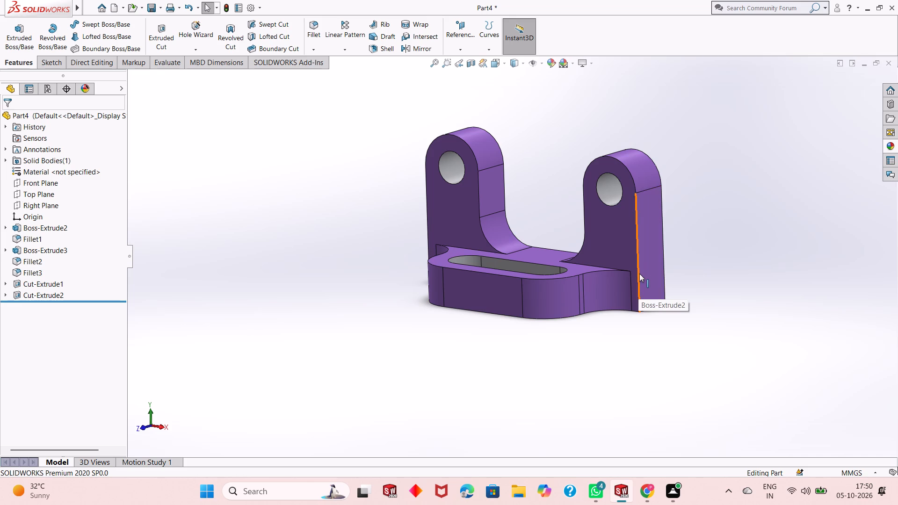
Save the part in the Downloads folder under the name Pivot bracket.
{"action": "left_click", "coordinate": [51, 66]}
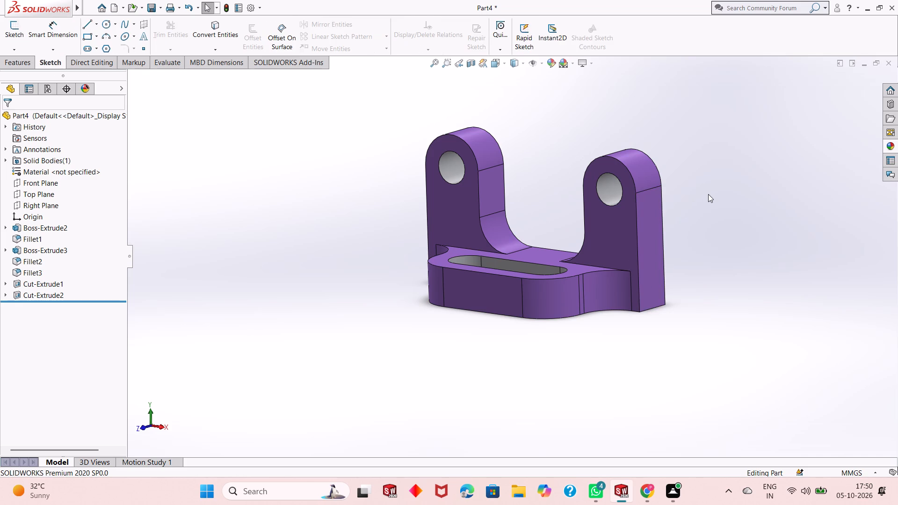
{"action": "key", "text": "ctrl+s"}
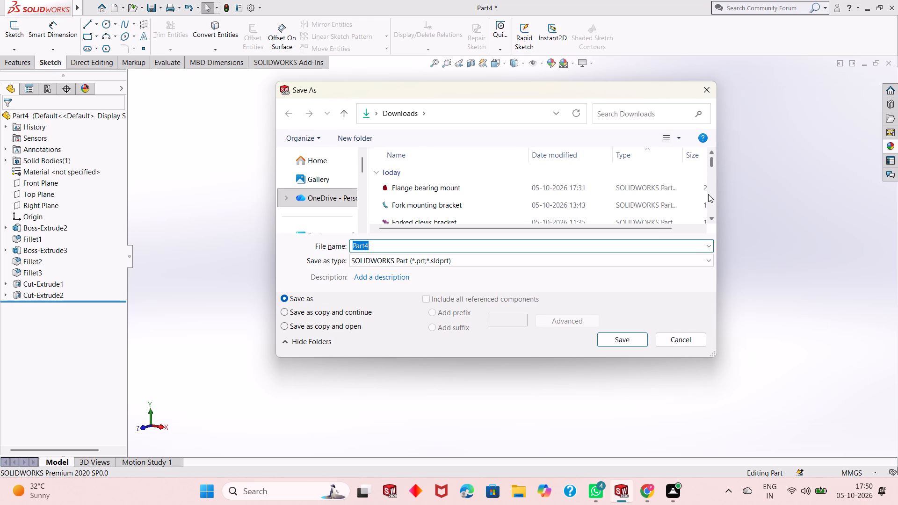
{"action": "type", "text": "Pivot bracket"}
{"action": "key", "text": "Return"}
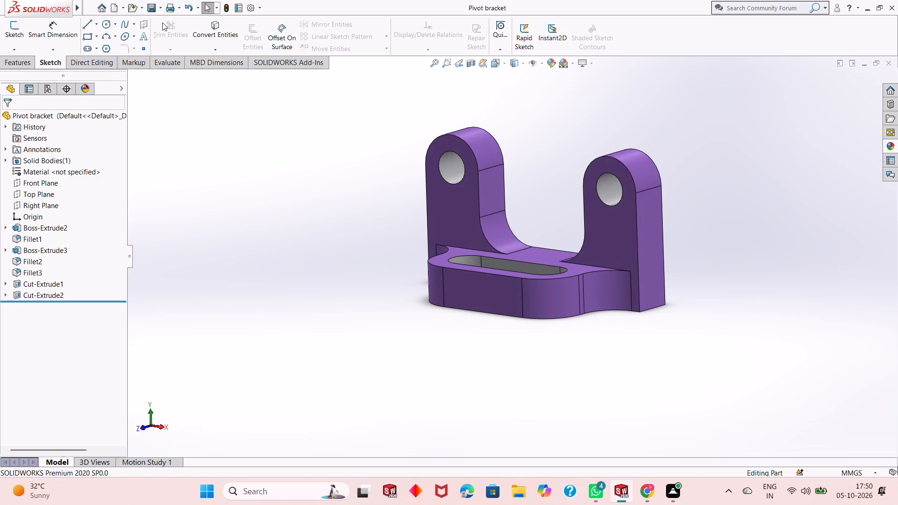
Save the Pivot bracket model as an Adobe PDF file in the Downloads folder as well.
{"action": "left_click", "coordinate": [163, 7]}
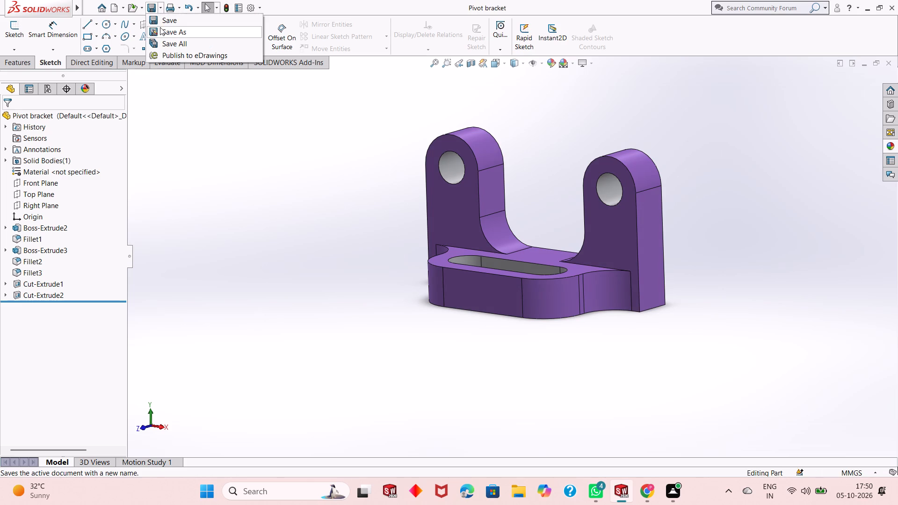
{"action": "left_click", "coordinate": [160, 29]}
{"action": "left_click", "coordinate": [413, 260]}
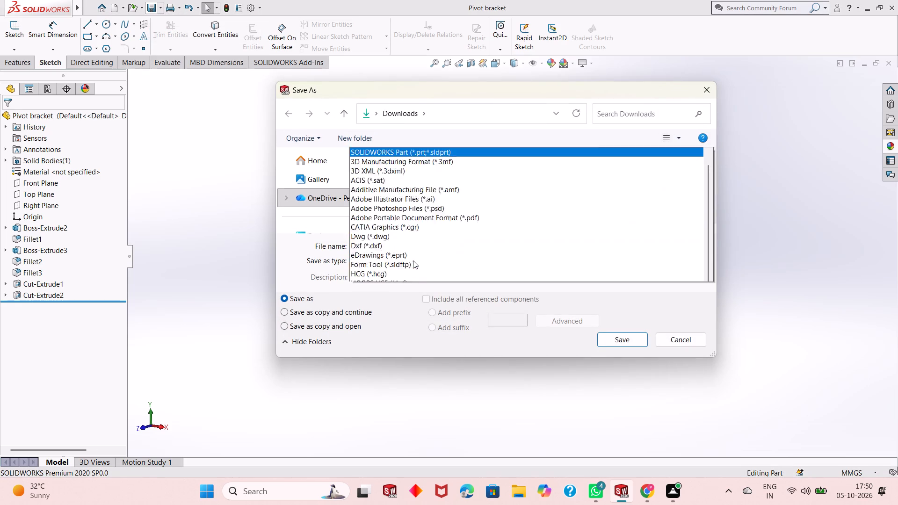
{"action": "left_click", "coordinate": [501, 68]}
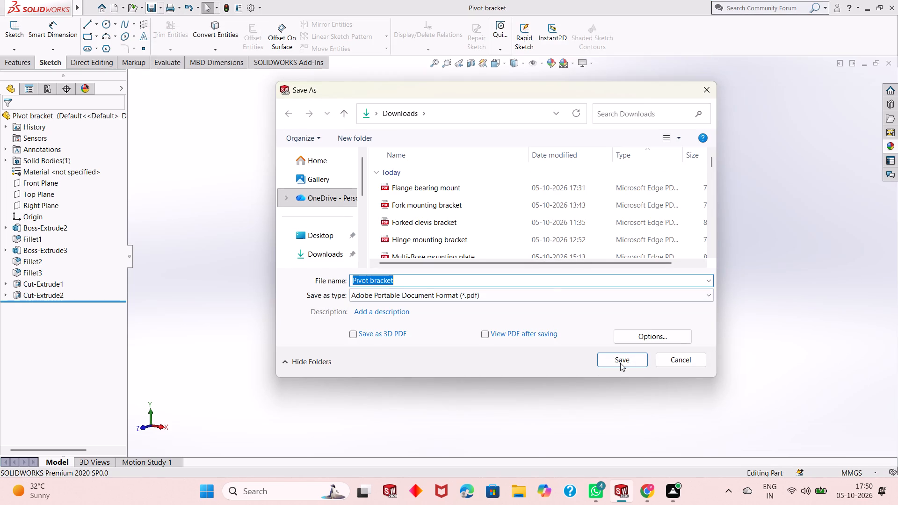
{"action": "left_click", "coordinate": [622, 361]}
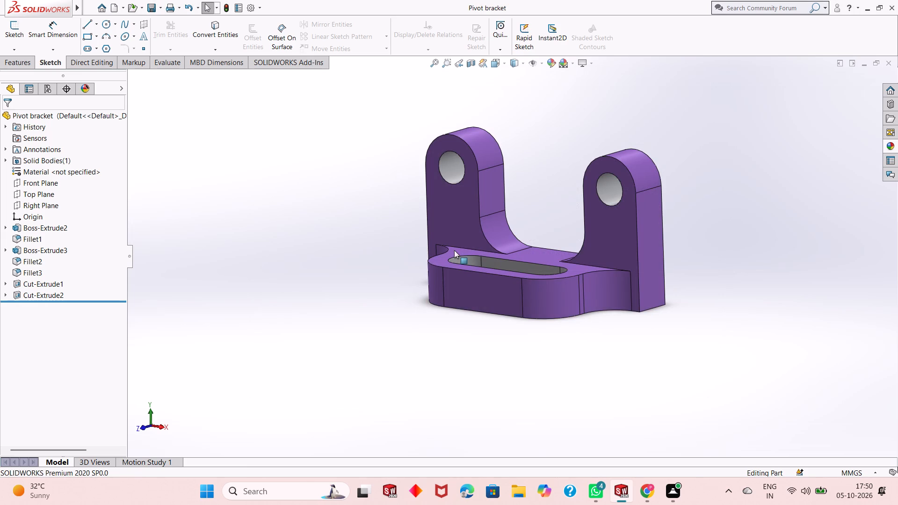